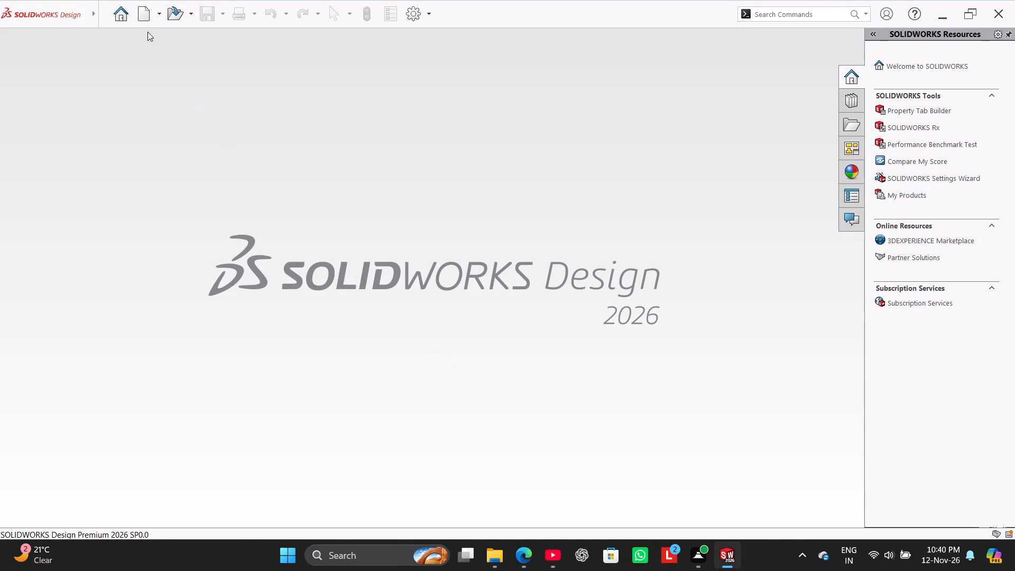
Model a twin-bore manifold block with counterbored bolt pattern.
Create a new part document for a single design component.
{"action": "left_click", "coordinate": [136, 14]}
{"action": "left_click", "coordinate": [440, 415]}
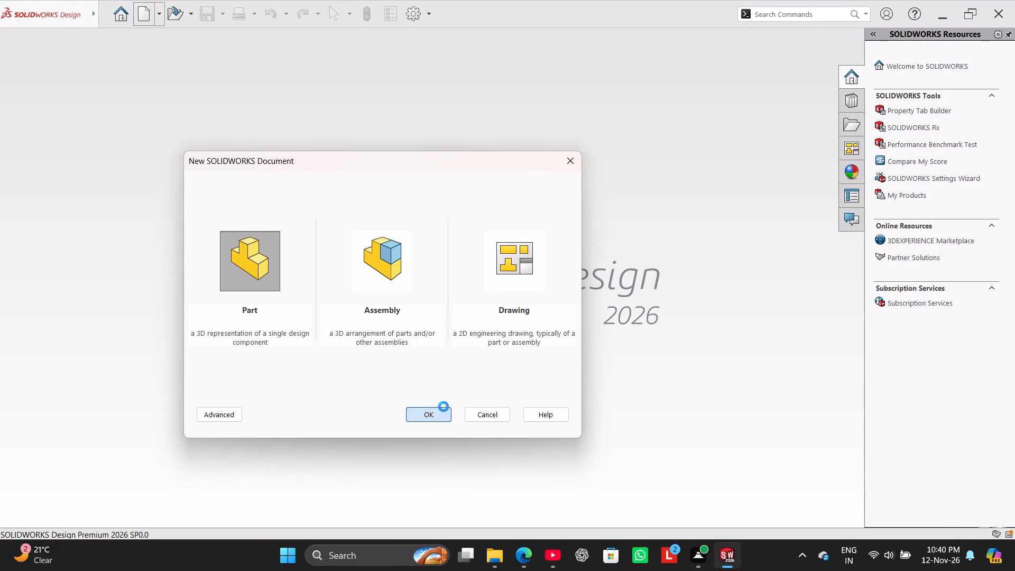
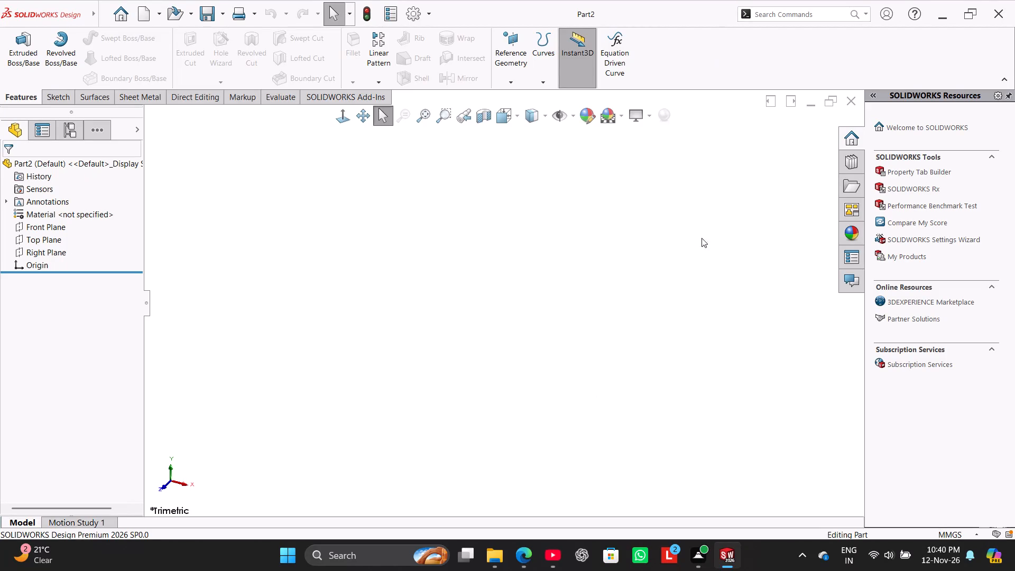
Switch to File Explorer, sort the Fuji tasks folder by date modified, and return to SOLIDWORKS.
{"action": "left_click", "coordinate": [504, 552]}
{"action": "left_click", "coordinate": [428, 489]}
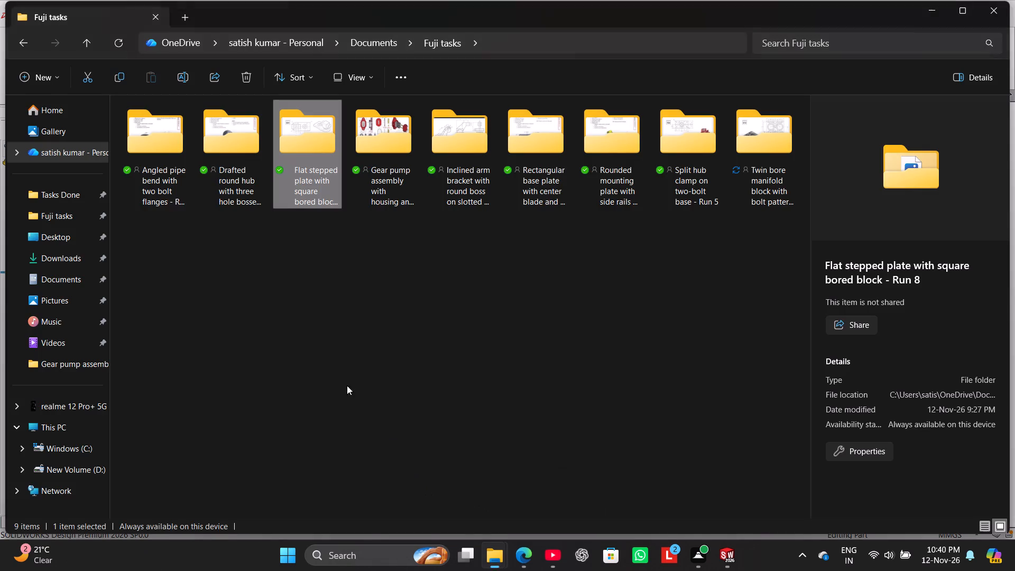
{"action": "left_click", "coordinate": [235, 280]}
{"action": "left_click", "coordinate": [308, 79]}
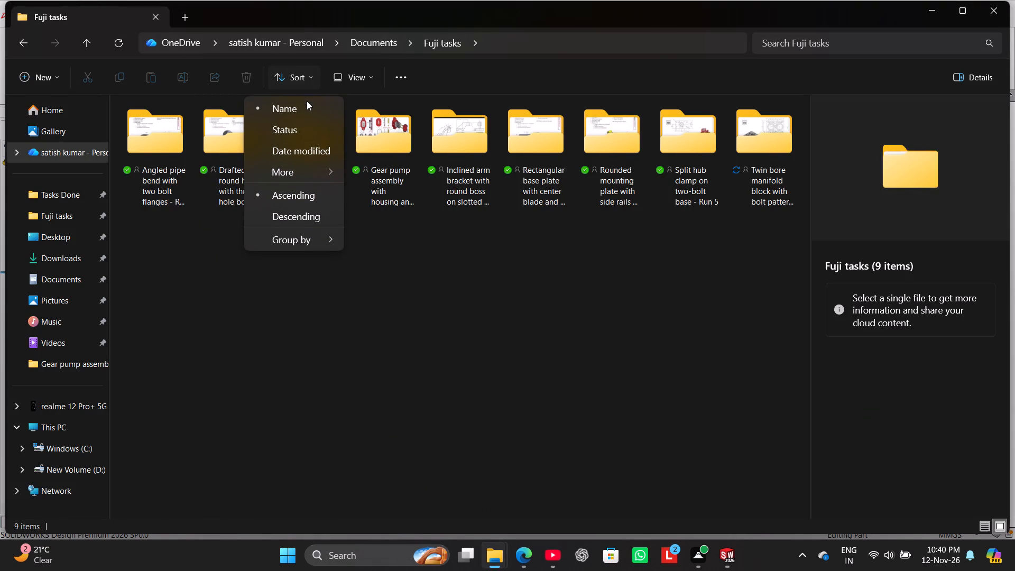
{"action": "left_click", "coordinate": [304, 153]}
{"action": "left_click", "coordinate": [267, 291]}
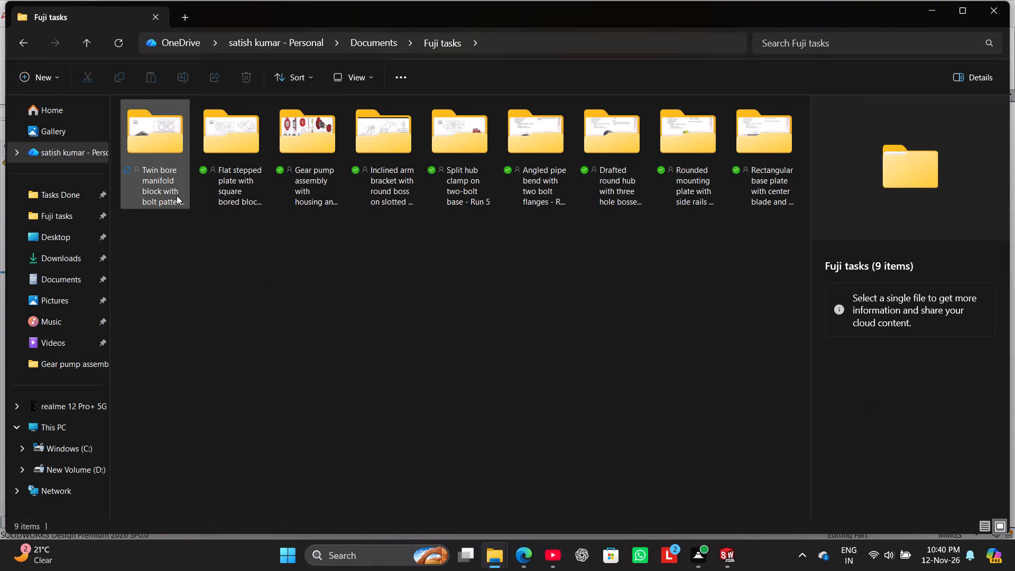
{"action": "left_click", "coordinate": [724, 555]}
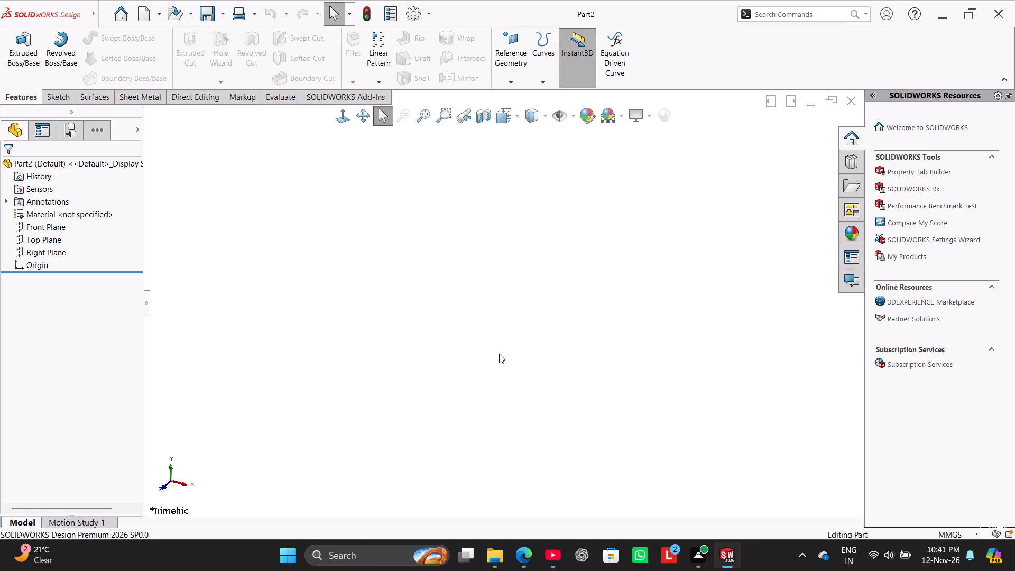
Sketch a center rectangle about 136 by 35 mm on the Right Plane, centred on the origin.
{"action": "left_click", "coordinate": [55, 101]}
{"action": "left_click", "coordinate": [21, 52]}
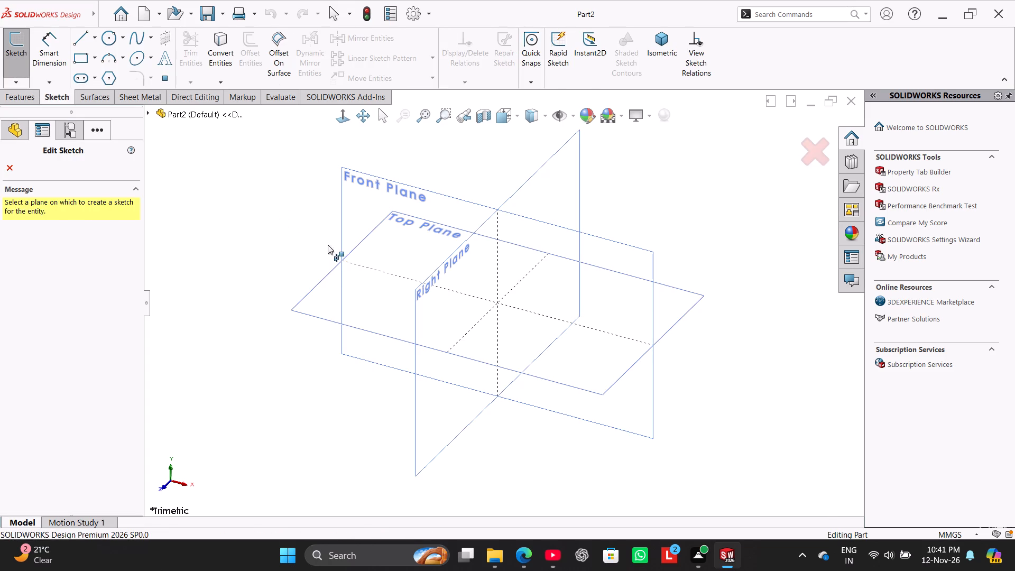
{"action": "left_click", "coordinate": [429, 283]}
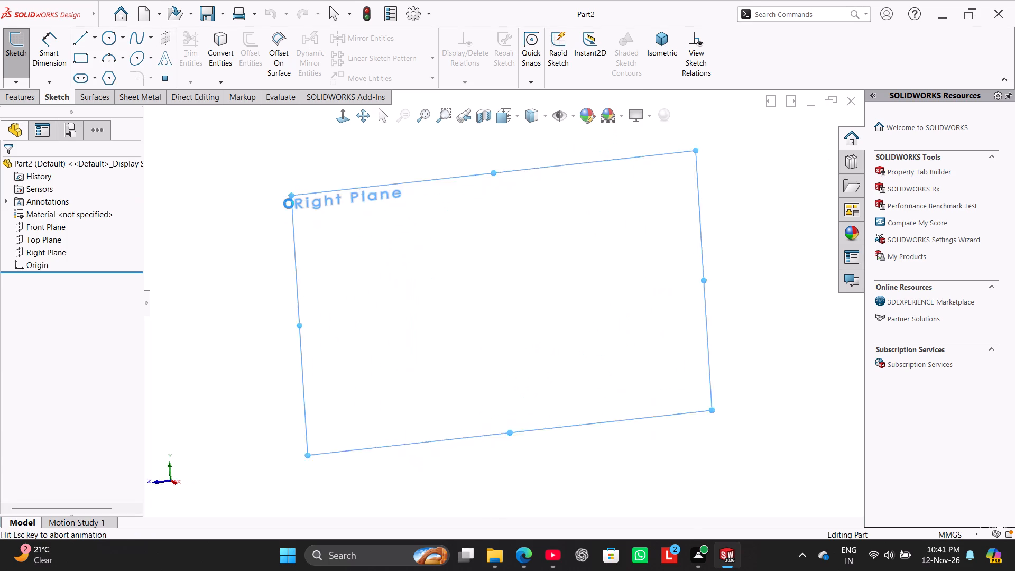
{"action": "left_click", "coordinate": [93, 59]}
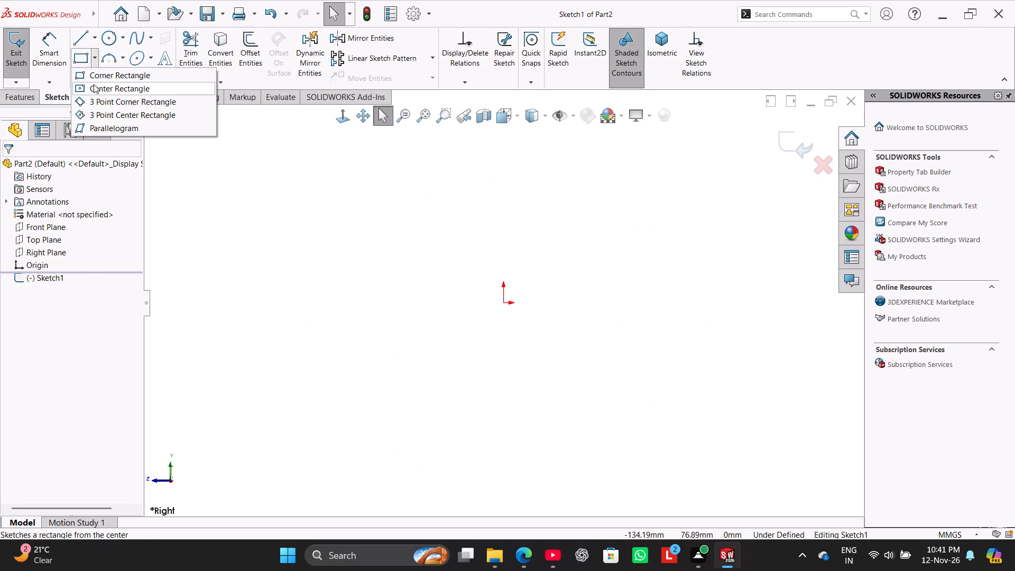
{"action": "left_click", "coordinate": [94, 84]}
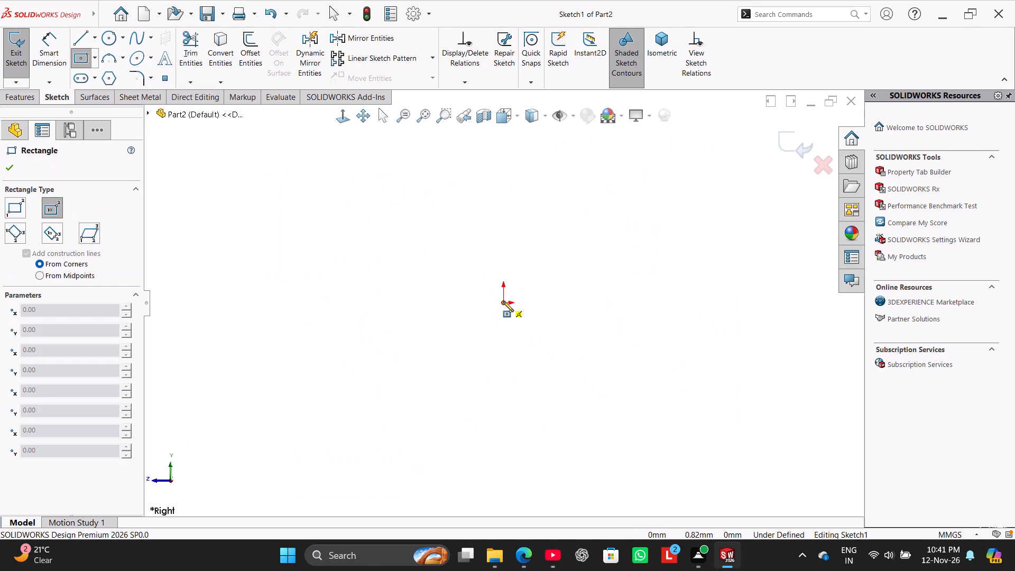
{"action": "left_click", "coordinate": [503, 301]}
{"action": "left_click", "coordinate": [677, 348]}
Dimension the rectangle with a height of 25 mm and a length of 125 mm.
{"action": "left_click", "coordinate": [53, 60]}
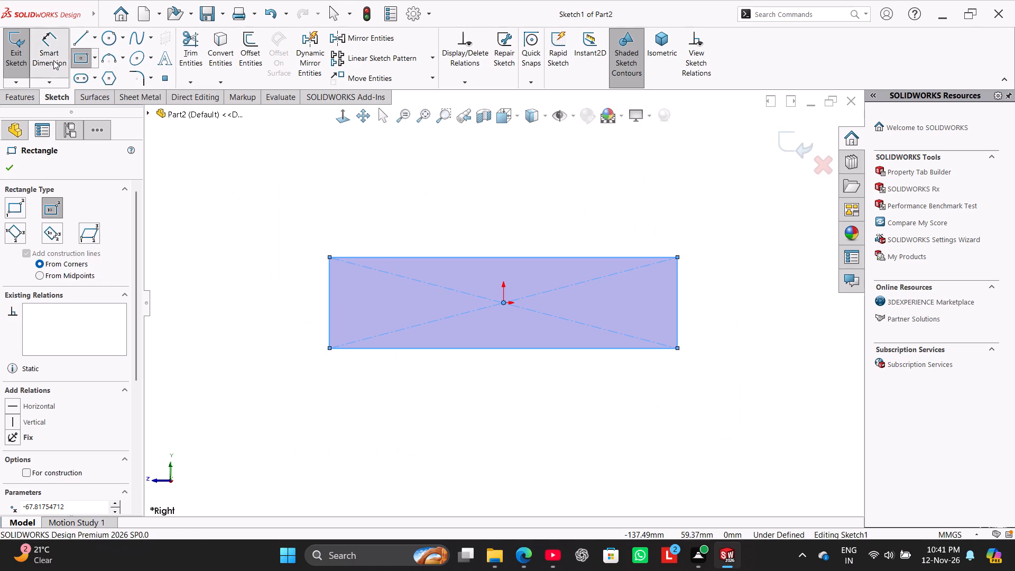
{"action": "left_click_drag", "start_coordinate": [327, 309], "coordinate": [309, 308]}
{"action": "left_click", "coordinate": [263, 306]}
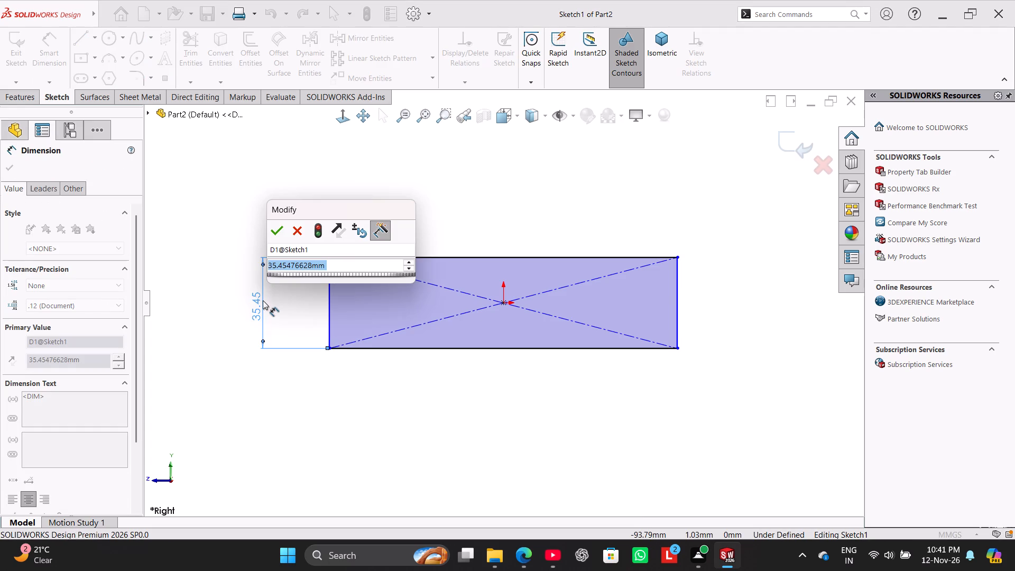
{"action": "type", "text": "25"}
{"action": "key", "text": "Return"}
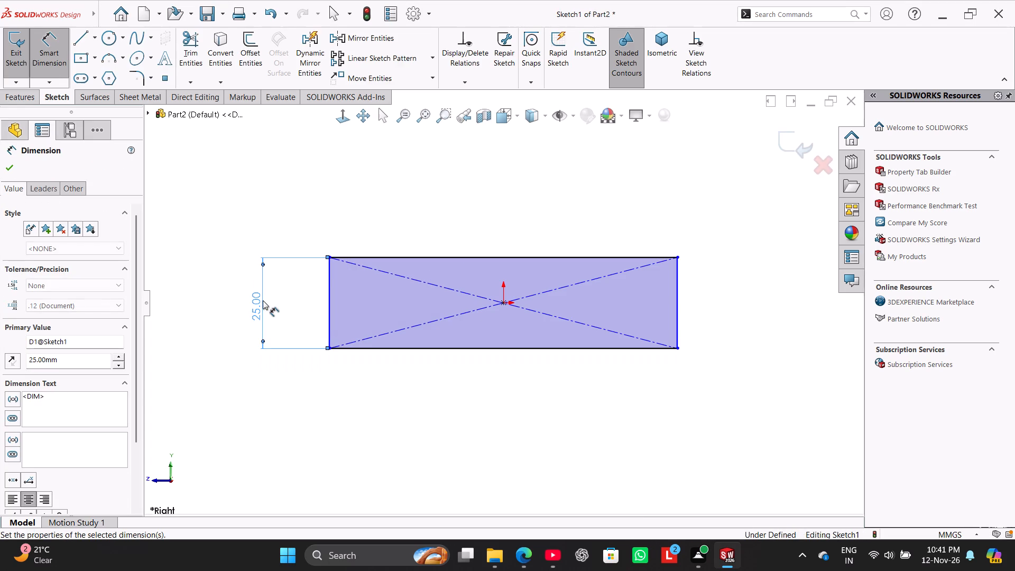
{"action": "left_click", "coordinate": [363, 345]}
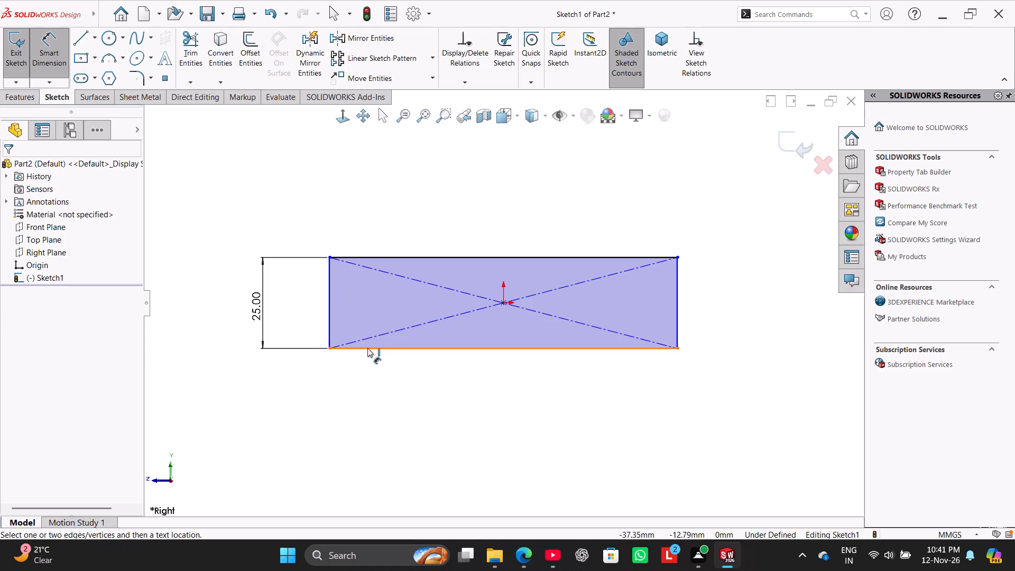
{"action": "left_click_drag", "start_coordinate": [367, 348], "coordinate": [367, 355]}
{"action": "left_click", "coordinate": [367, 400]}
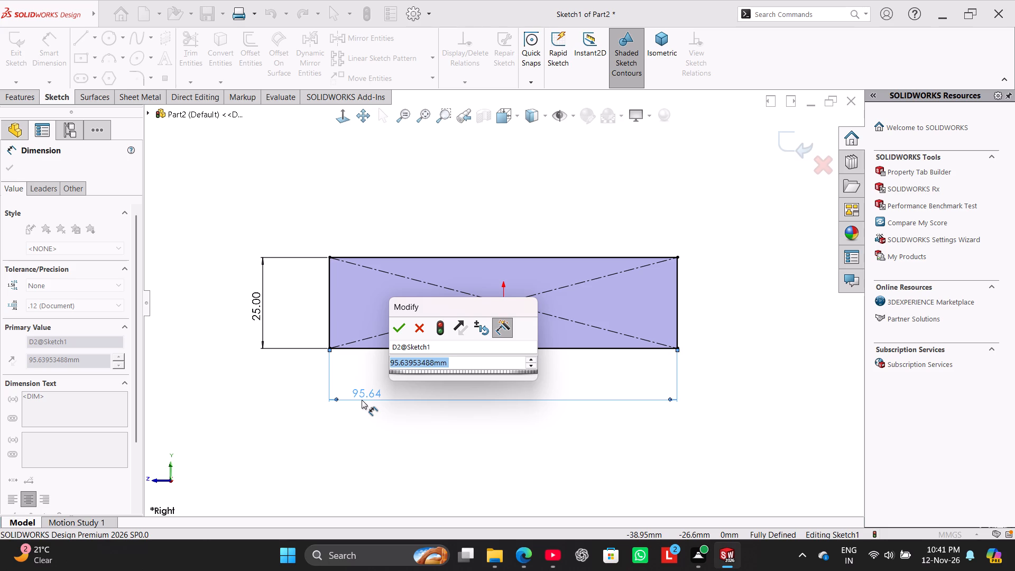
{"action": "type", "text": "125"}
{"action": "key", "text": "Return"}
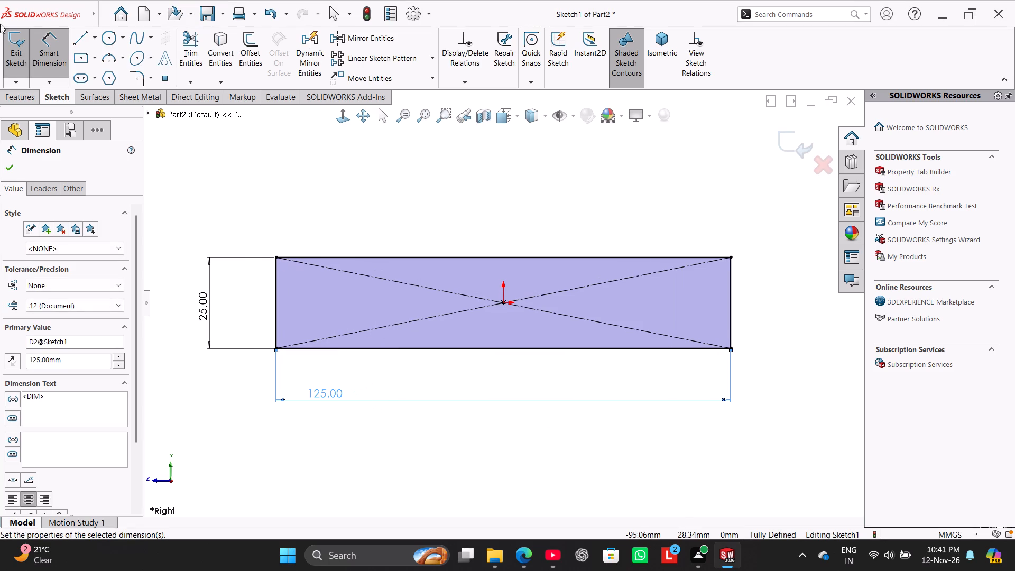
Extrude the rectangle as a boss 90 mm deep using the Mid Plane end condition.
{"action": "left_click", "coordinate": [29, 95]}
{"action": "left_click", "coordinate": [27, 70]}
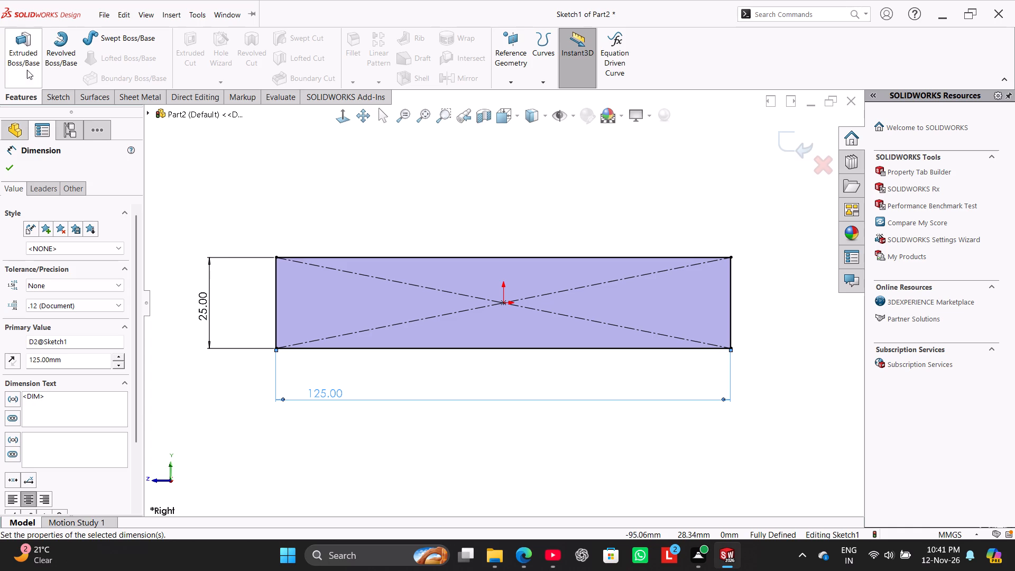
{"action": "left_click", "coordinate": [122, 244]}
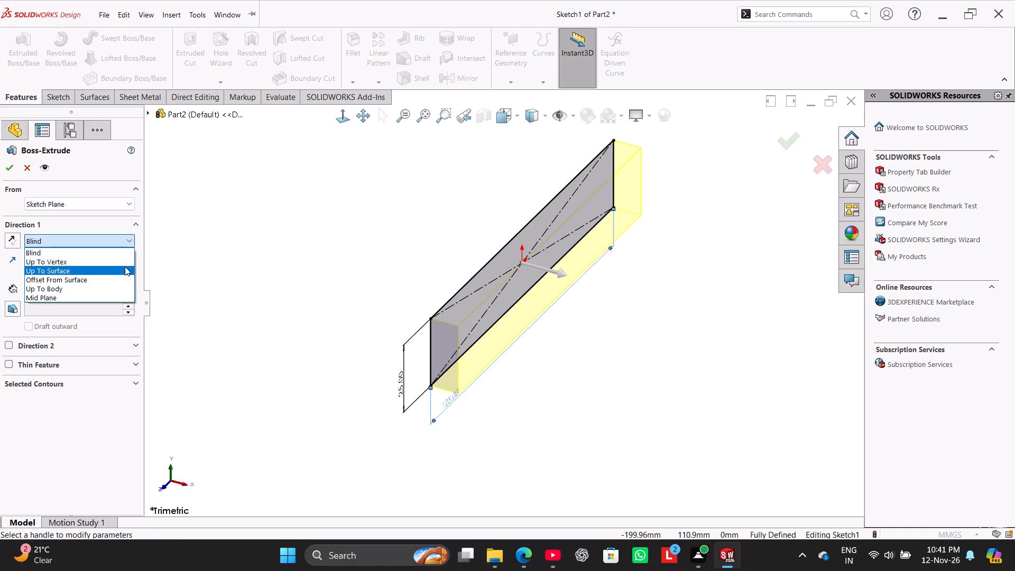
{"action": "left_click", "coordinate": [123, 295]}
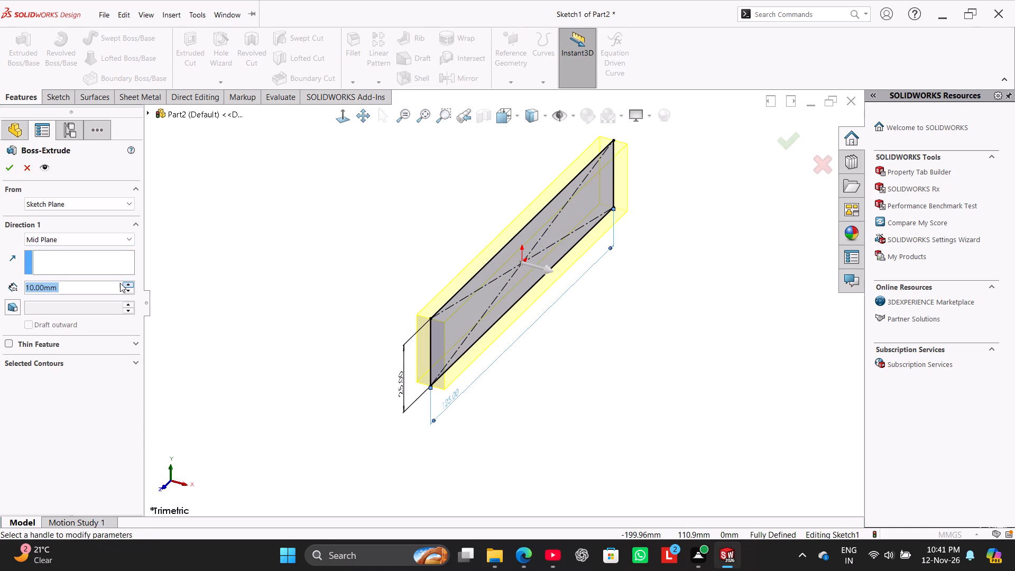
{"action": "type", "text": "90"}
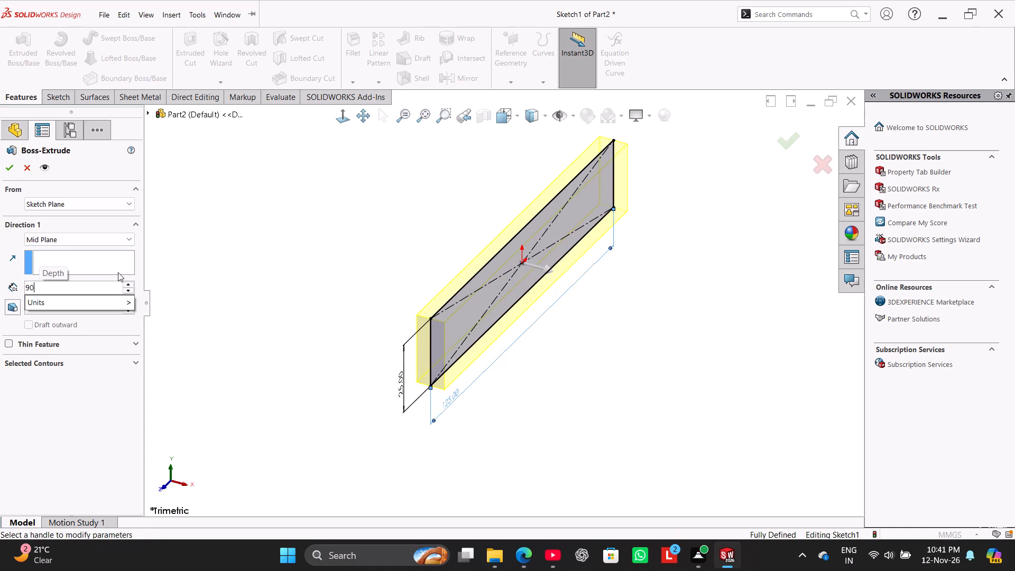
{"action": "key", "text": "Return"}
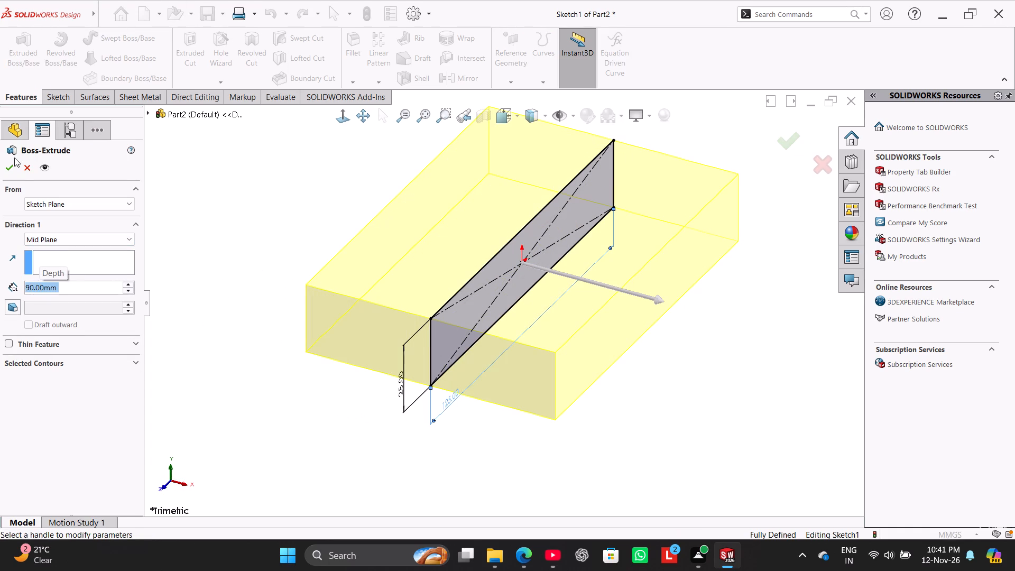
{"action": "left_click", "coordinate": [12, 162]}
{"action": "left_click", "coordinate": [298, 367]}
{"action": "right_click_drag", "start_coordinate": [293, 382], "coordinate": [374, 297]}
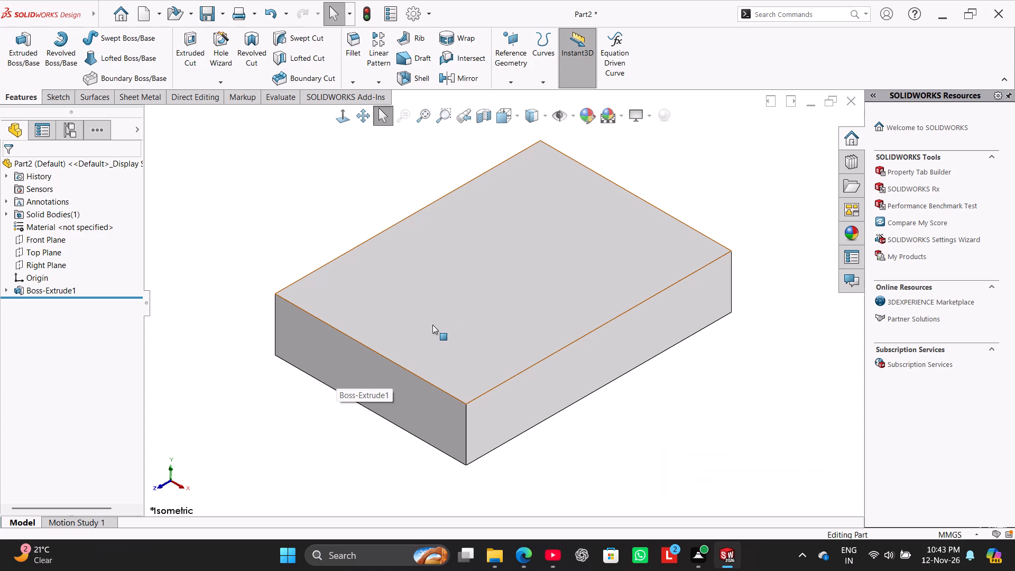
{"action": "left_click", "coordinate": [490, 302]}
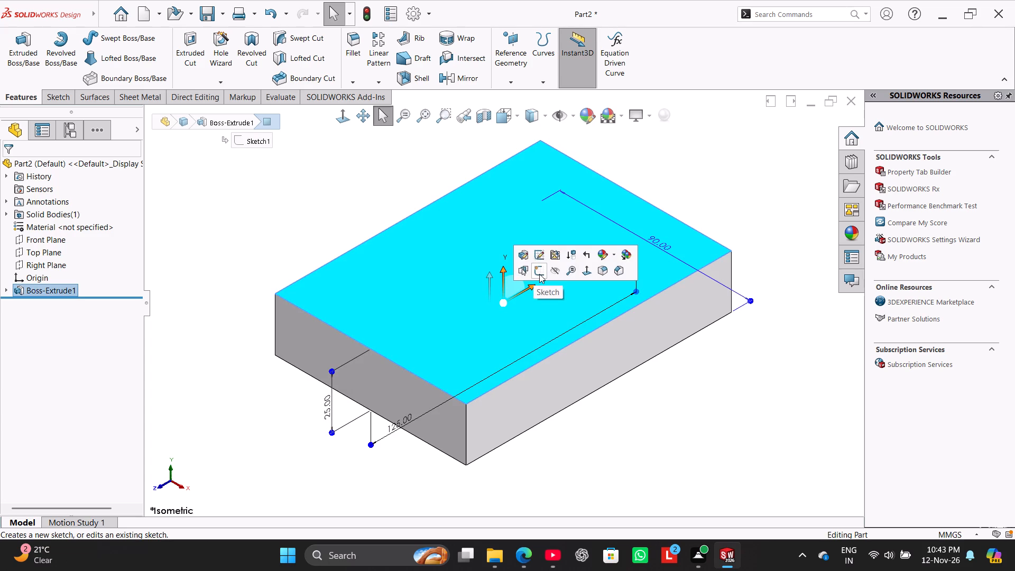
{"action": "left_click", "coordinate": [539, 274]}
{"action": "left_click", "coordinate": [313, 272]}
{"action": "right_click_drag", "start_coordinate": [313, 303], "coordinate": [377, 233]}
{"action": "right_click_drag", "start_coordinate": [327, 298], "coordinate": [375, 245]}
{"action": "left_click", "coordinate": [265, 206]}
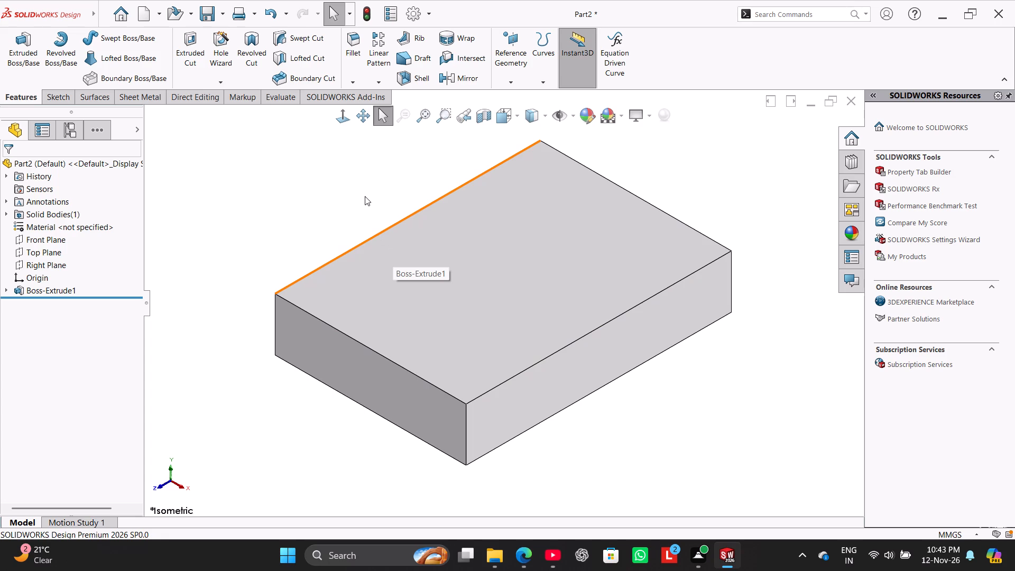
Start a sketch on the block's top face and draw a centerline joining the midpoints of its two short edges.
{"action": "left_click", "coordinate": [480, 266]}
{"action": "left_click", "coordinate": [532, 237]}
{"action": "left_click", "coordinate": [274, 218]}
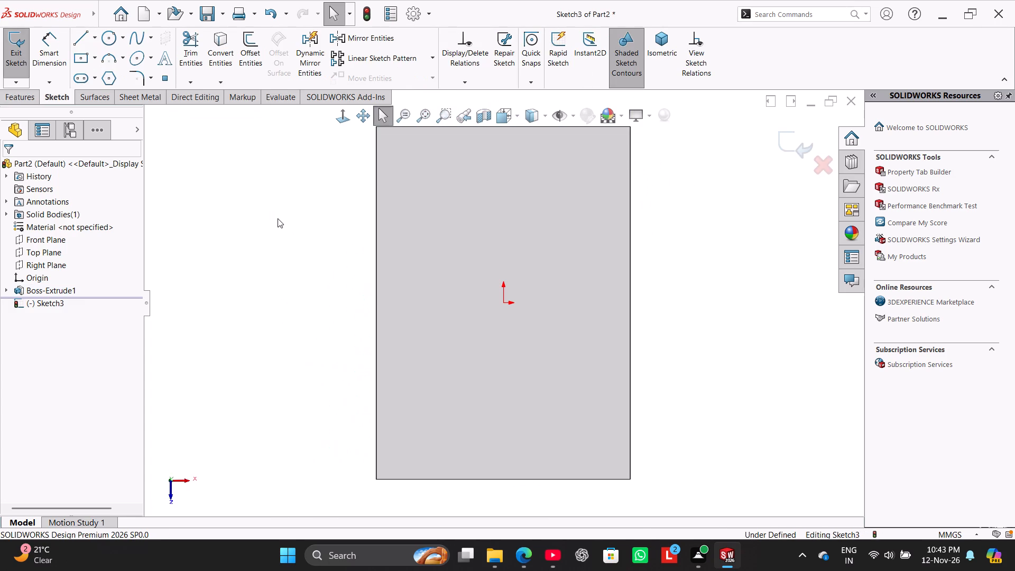
{"action": "scroll", "coordinate": [346, 257], "scroll_direction": "up", "scroll_amount": 2}
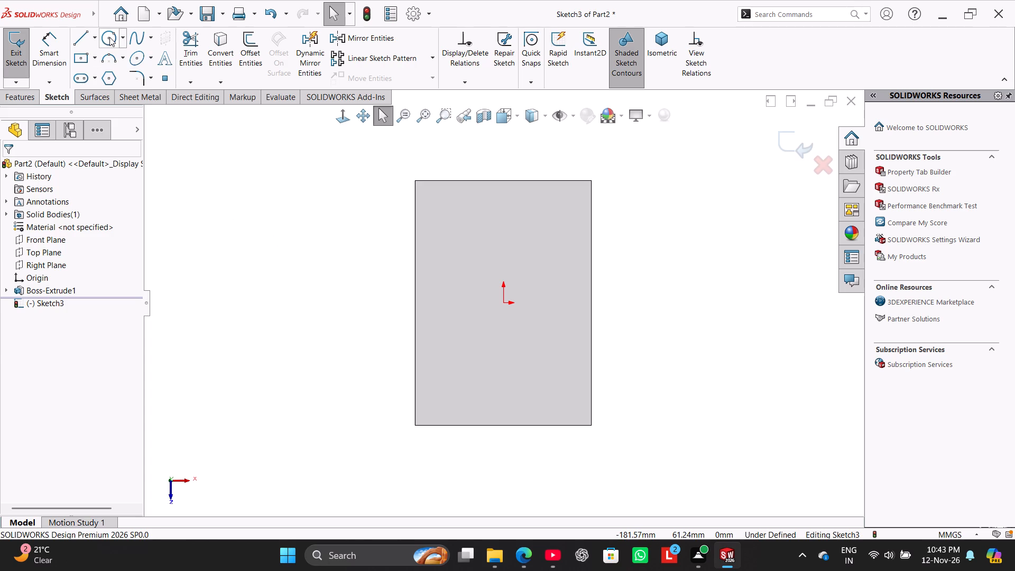
{"action": "left_click", "coordinate": [95, 41]}
{"action": "left_click", "coordinate": [97, 67]}
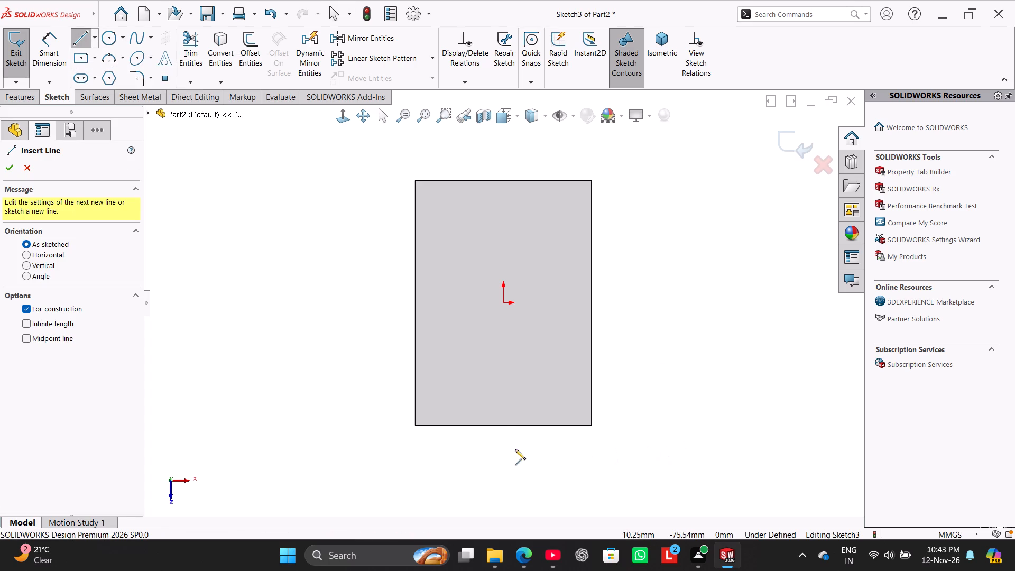
{"action": "left_click", "coordinate": [504, 425]}
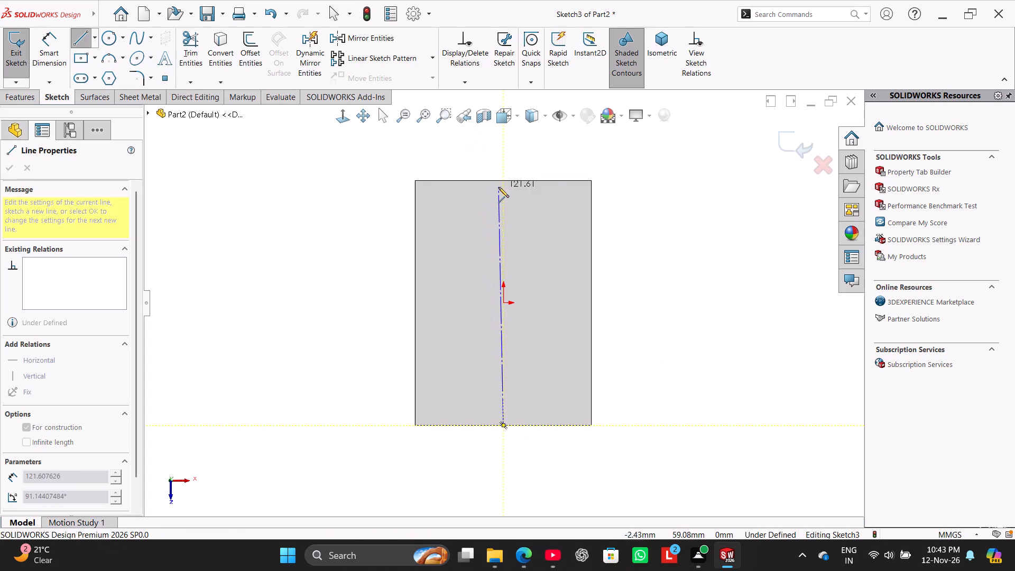
{"action": "left_click", "coordinate": [506, 180]}
{"action": "right_click", "coordinate": [337, 208]}
{"action": "left_click", "coordinate": [368, 214]}
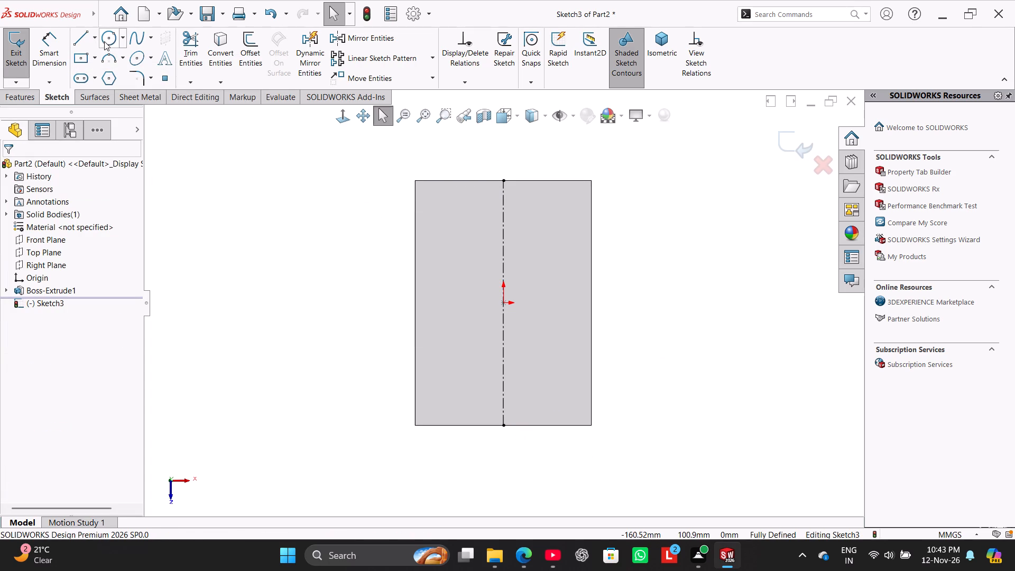
Sketch three concentric circles centred on the centerline about 42 mm above the origin, the outermost about 49 mm in diameter.
{"action": "left_click", "coordinate": [109, 38]}
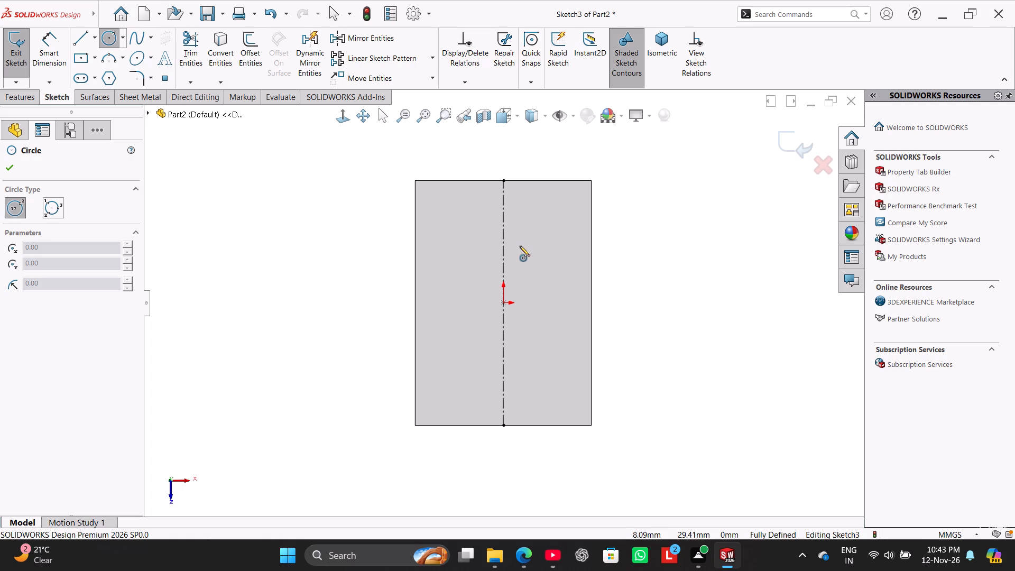
{"action": "left_click", "coordinate": [503, 221]}
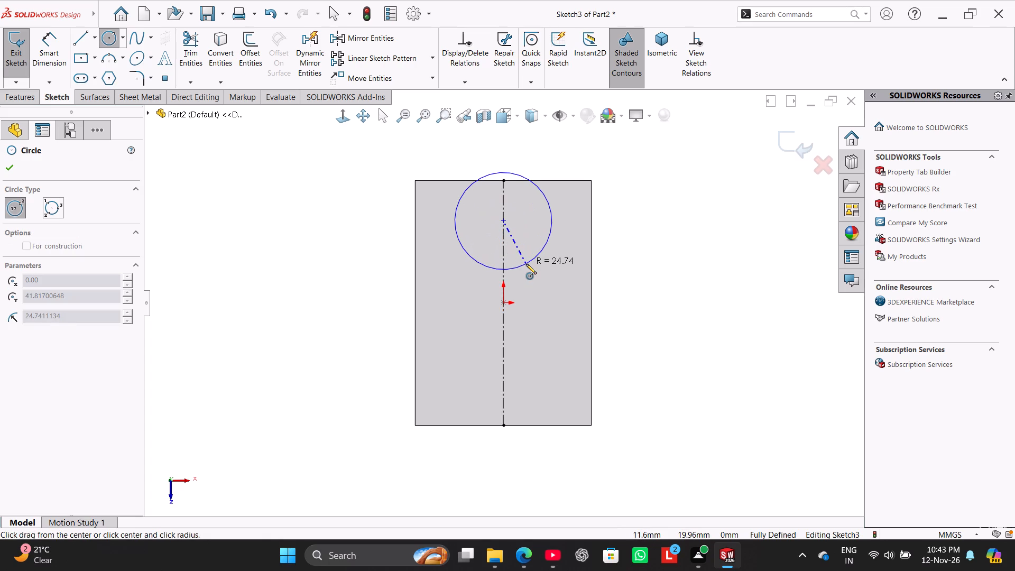
{"action": "left_click", "coordinate": [526, 264]}
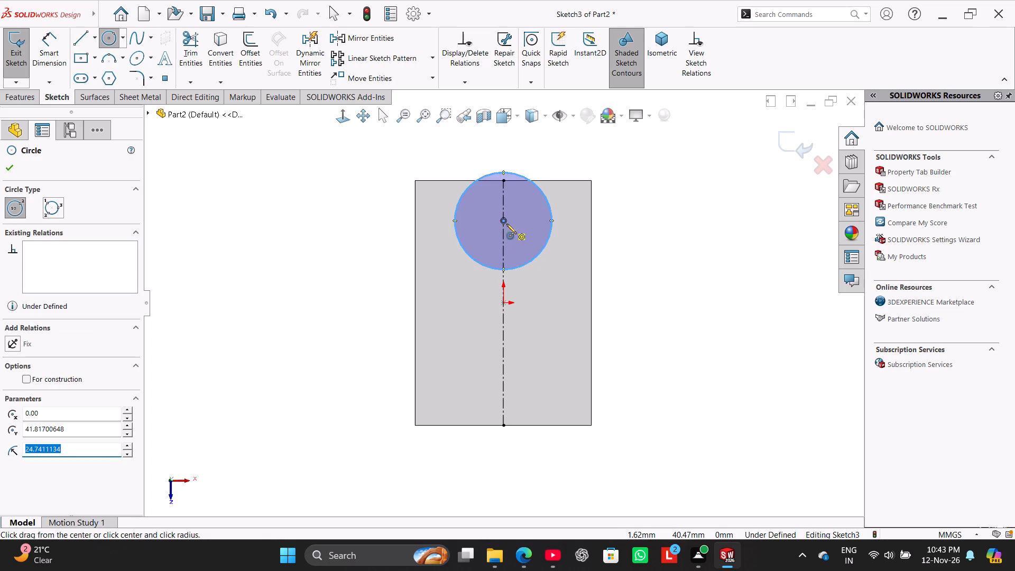
{"action": "left_click", "coordinate": [505, 222]}
{"action": "left_click", "coordinate": [515, 245]}
{"action": "left_click", "coordinate": [503, 222]}
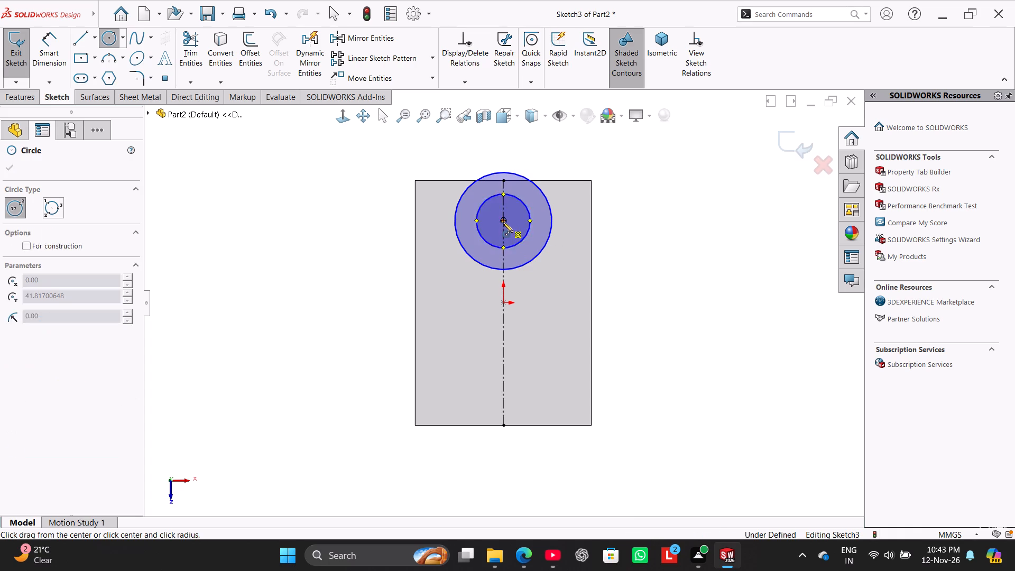
{"action": "left_click", "coordinate": [506, 231]}
{"action": "right_click", "coordinate": [331, 211]}
{"action": "left_click", "coordinate": [347, 214]}
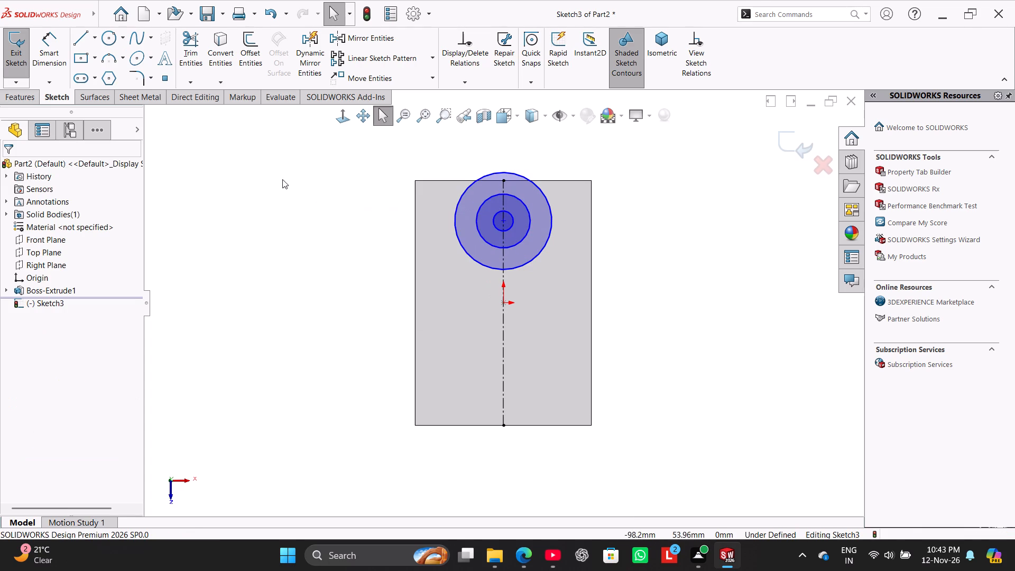
Dimension the outermost circle's diameter at 55 mm.
{"action": "left_click", "coordinate": [38, 43]}
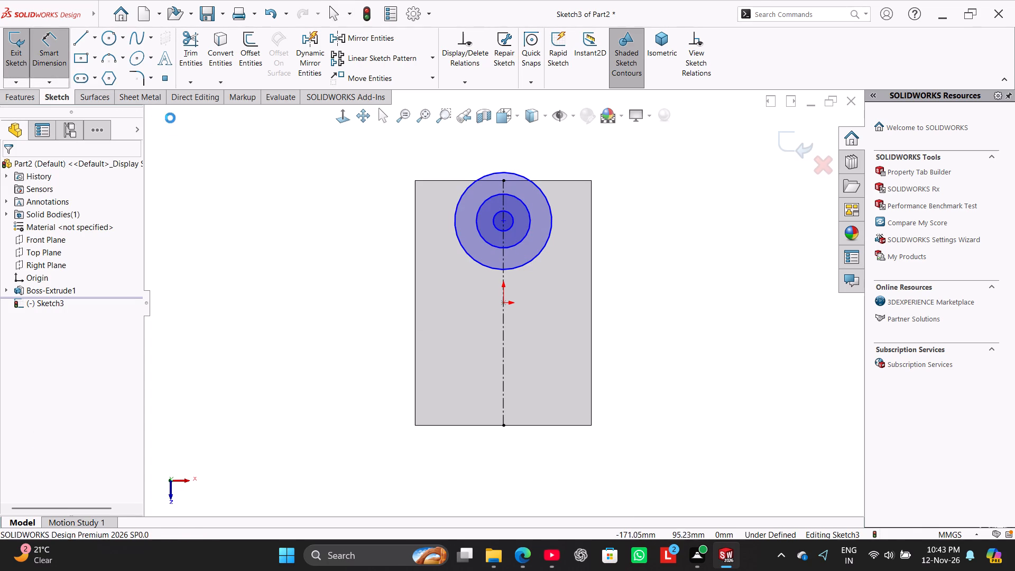
{"action": "left_click", "coordinate": [474, 261]}
{"action": "left_click", "coordinate": [353, 312]}
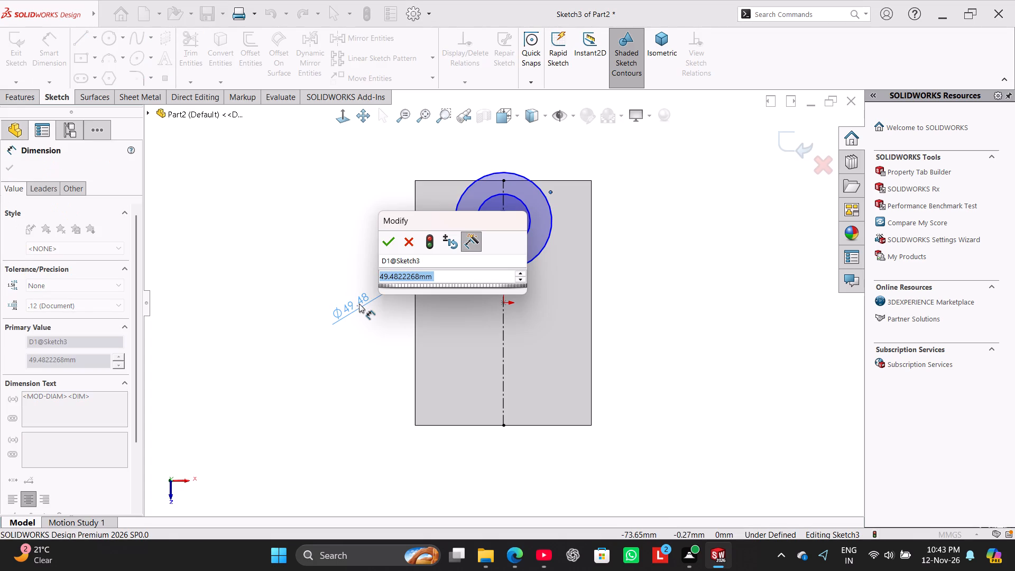
{"action": "type", "text": "27."}
{"action": "key", "text": "5"}
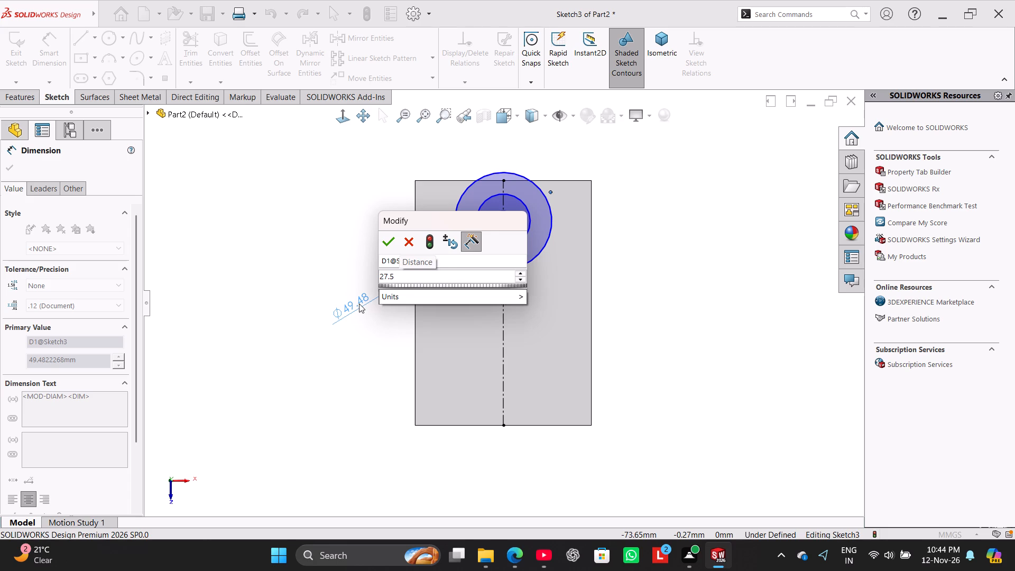
{"action": "key", "text": "slash"}
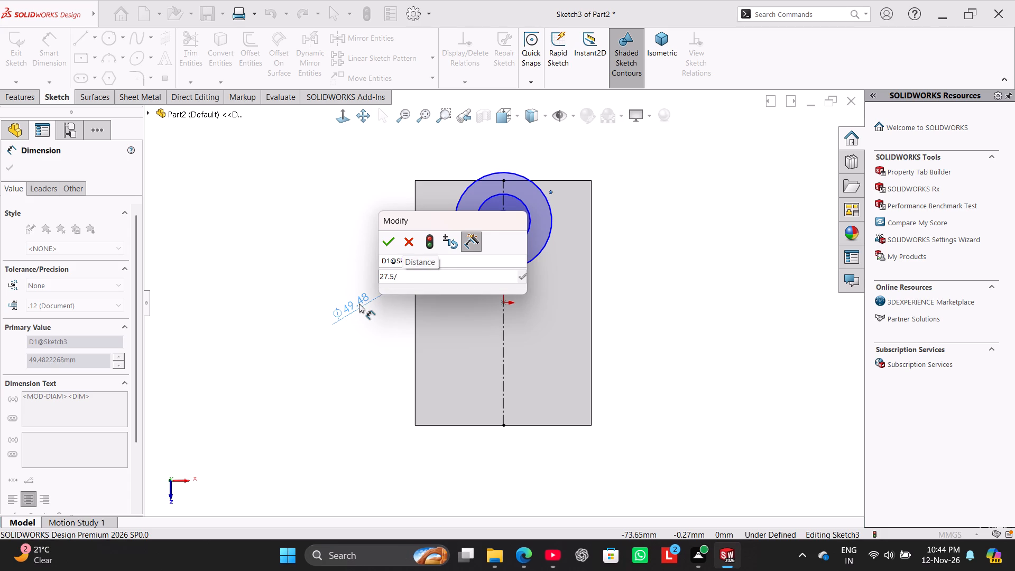
{"action": "key", "text": "BackSpace"}
{"action": "type", "text": "*2"}
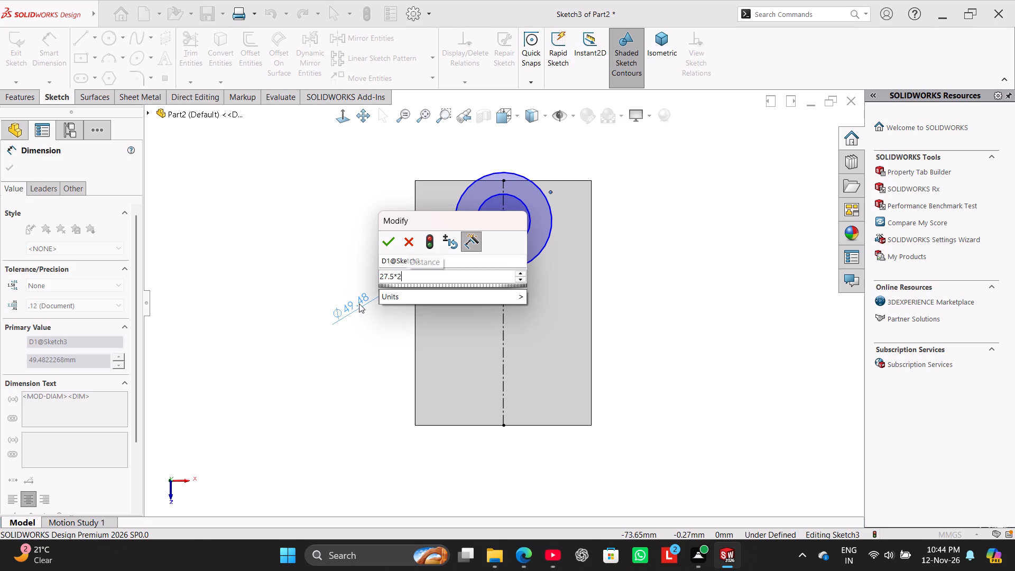
{"action": "key", "text": "Return"}
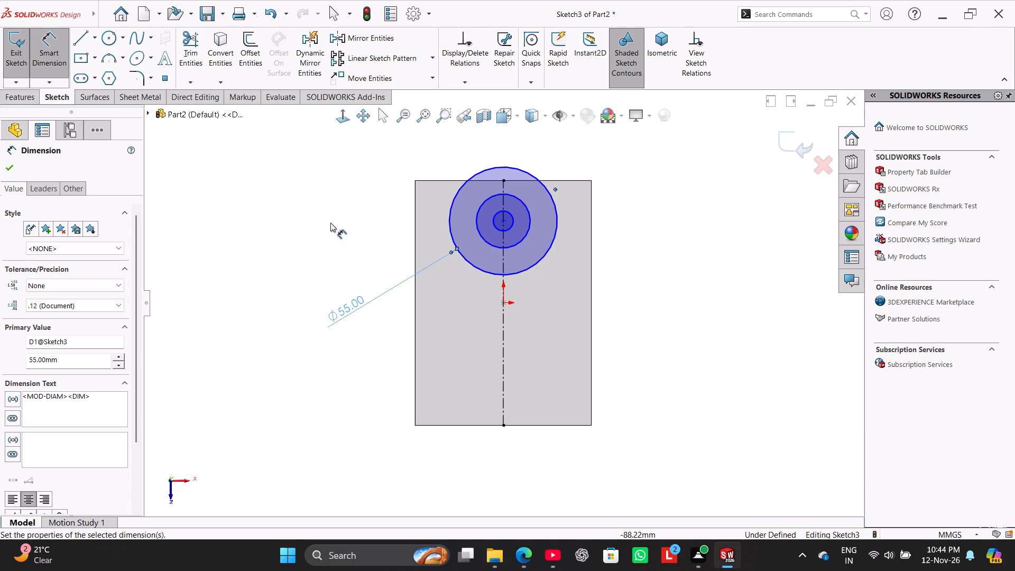
Set the outermost circle's diameter to 50 mm.
{"action": "right_click", "coordinate": [350, 305]}
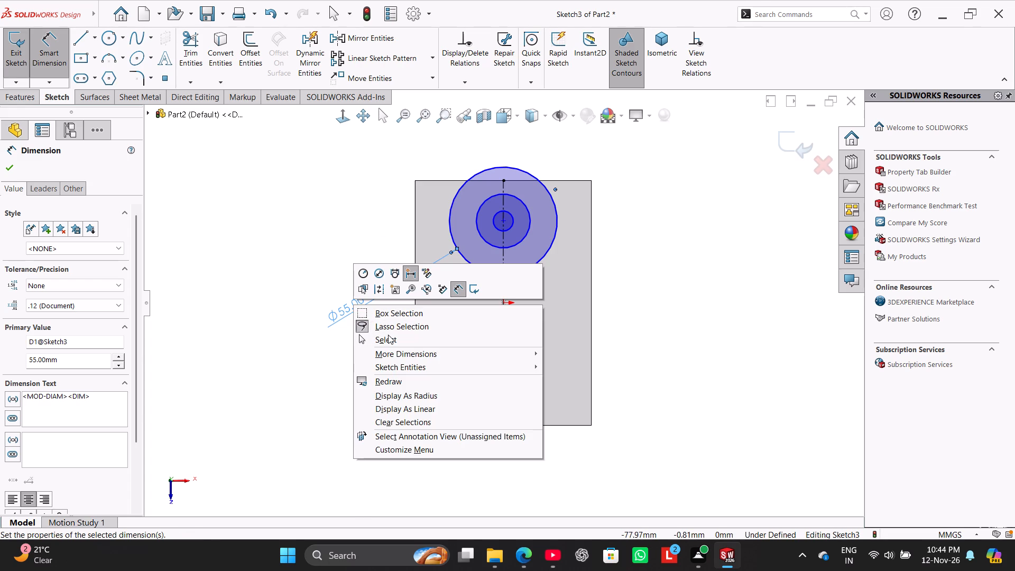
{"action": "left_click", "coordinate": [311, 291]}
{"action": "double_click", "coordinate": [344, 310]}
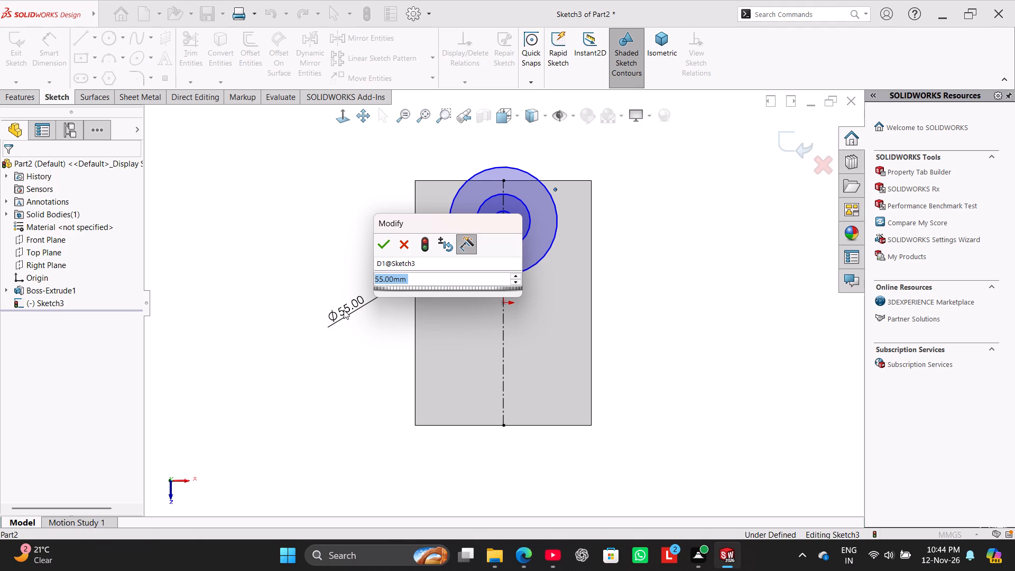
{"action": "type", "text": "50"}
{"action": "key", "text": "Return"}
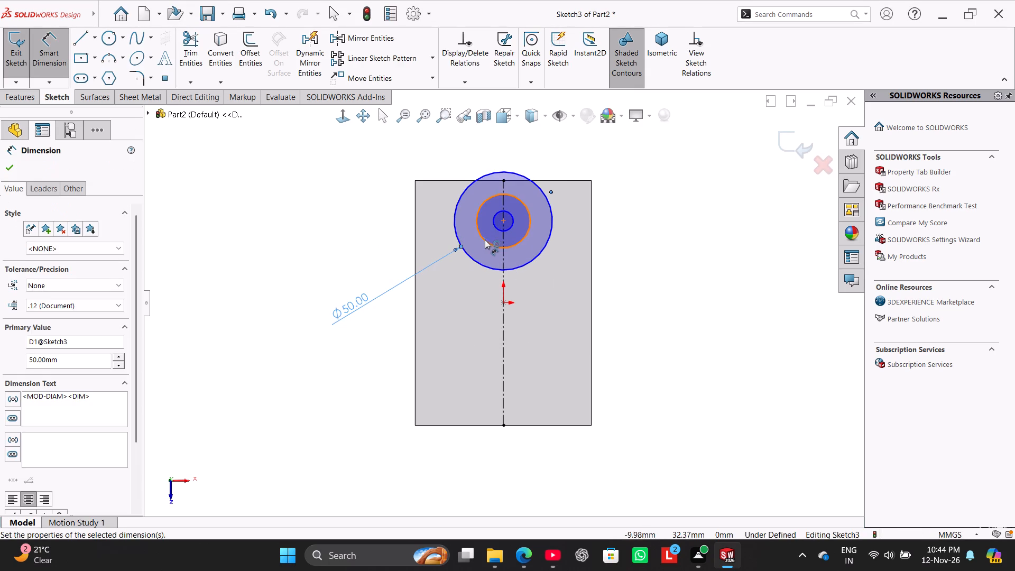
Dimension the middle concentric circle's diameter at 43 mm.
{"action": "left_click", "coordinate": [486, 240]}
{"action": "left_click", "coordinate": [334, 395]}
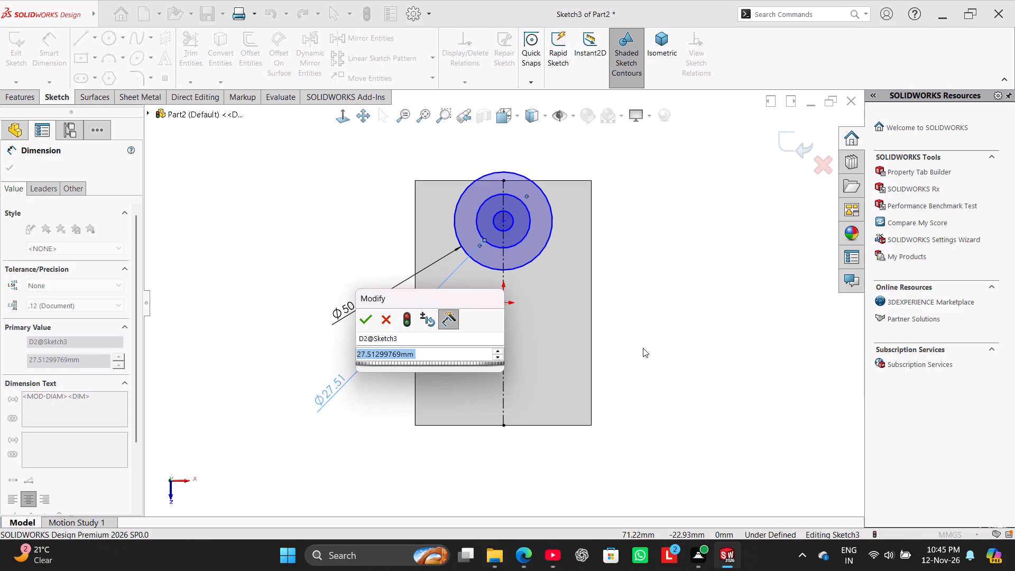
{"action": "type", "text": "43"}
{"action": "key", "text": "Return"}
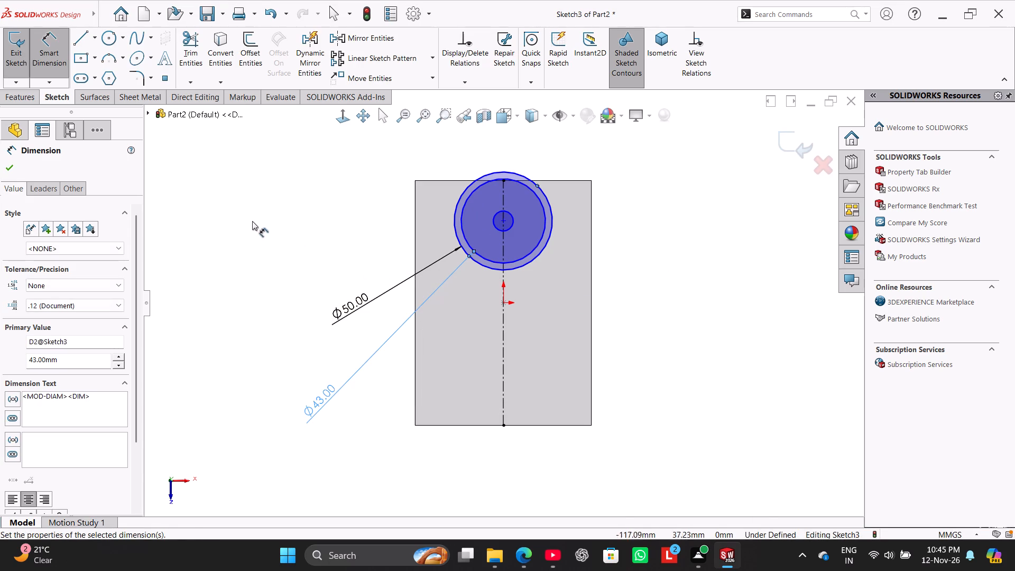
{"action": "right_click", "coordinate": [245, 218]}
{"action": "left_click", "coordinate": [307, 251]}
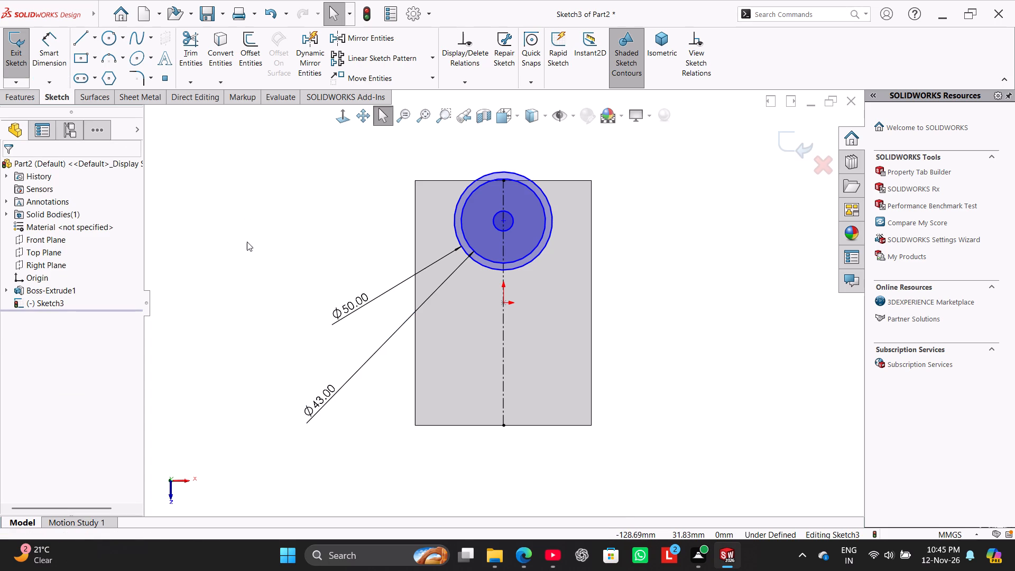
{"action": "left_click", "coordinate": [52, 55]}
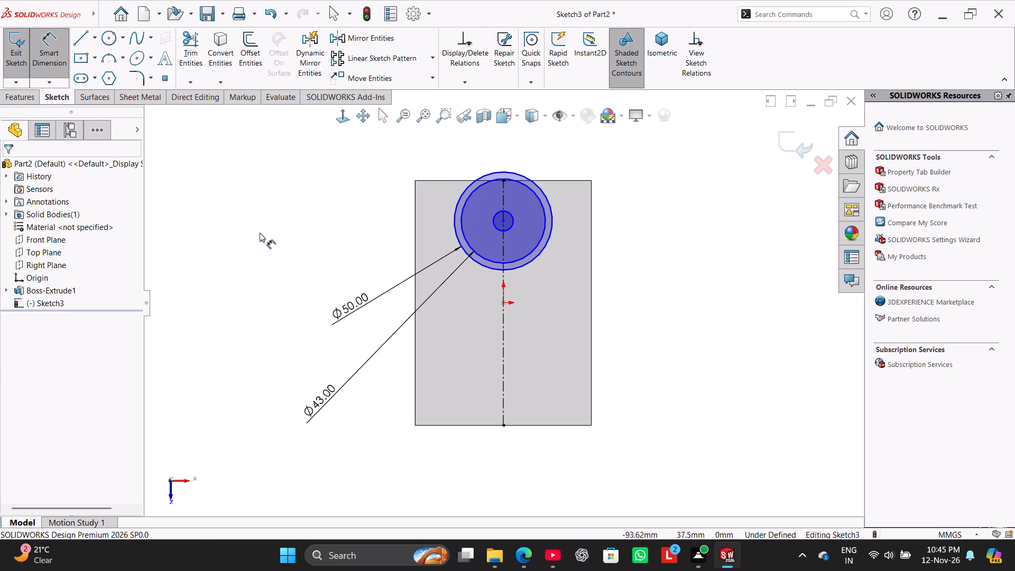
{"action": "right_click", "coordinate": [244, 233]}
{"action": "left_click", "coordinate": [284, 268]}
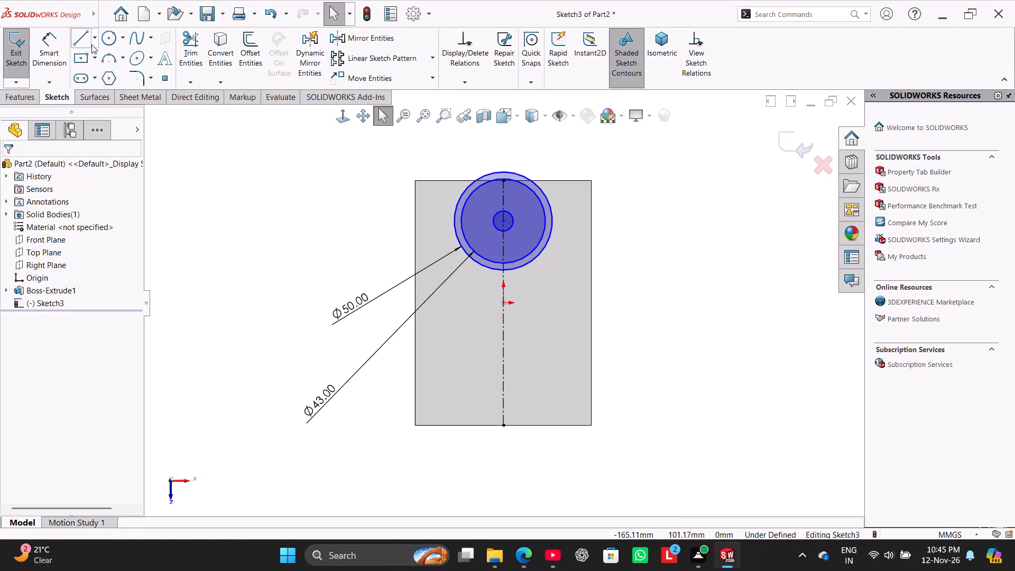
Draw a horizontal centerline from the origin to the midpoint of the block face's long edge on the +X side.
{"action": "left_click", "coordinate": [93, 43]}
{"action": "left_click", "coordinate": [102, 70]}
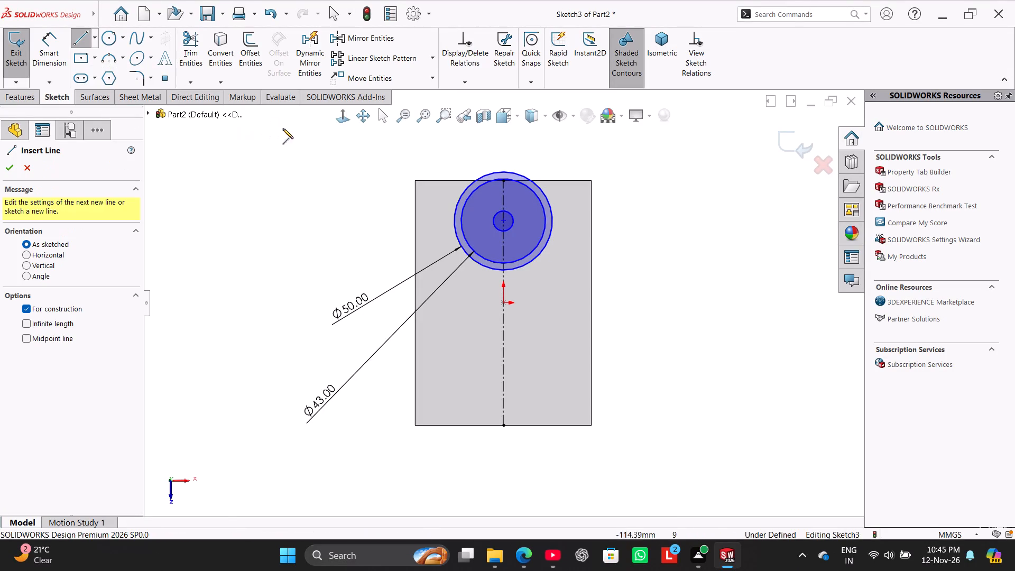
{"action": "left_click", "coordinate": [506, 304]}
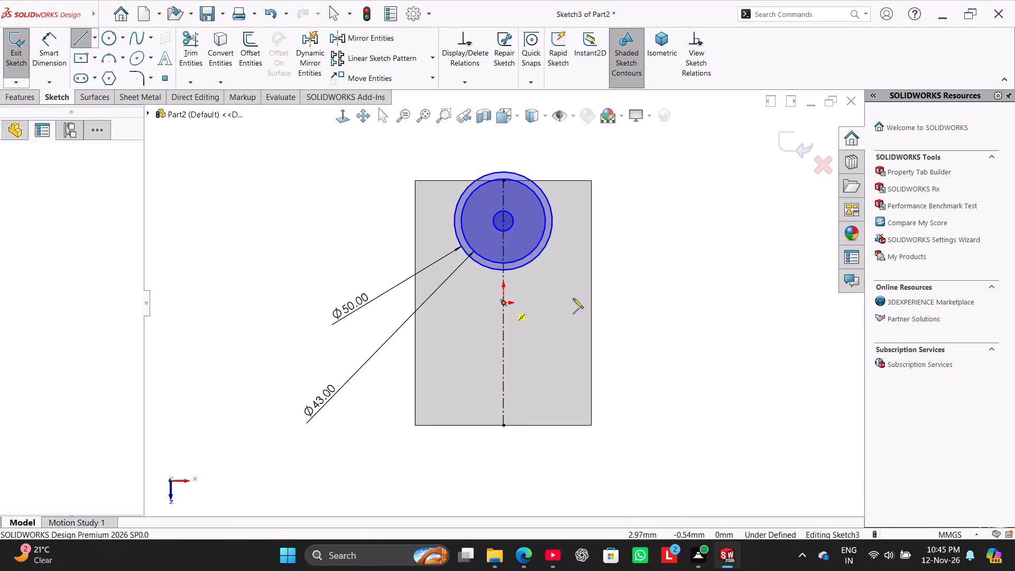
{"action": "left_click", "coordinate": [592, 304]}
{"action": "right_click", "coordinate": [648, 248]}
{"action": "left_click", "coordinate": [671, 259]}
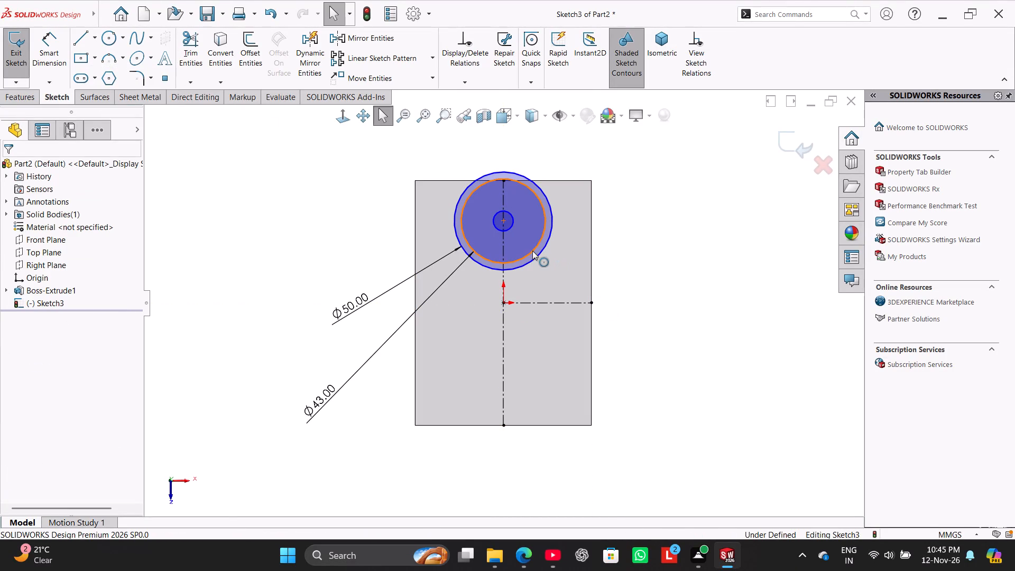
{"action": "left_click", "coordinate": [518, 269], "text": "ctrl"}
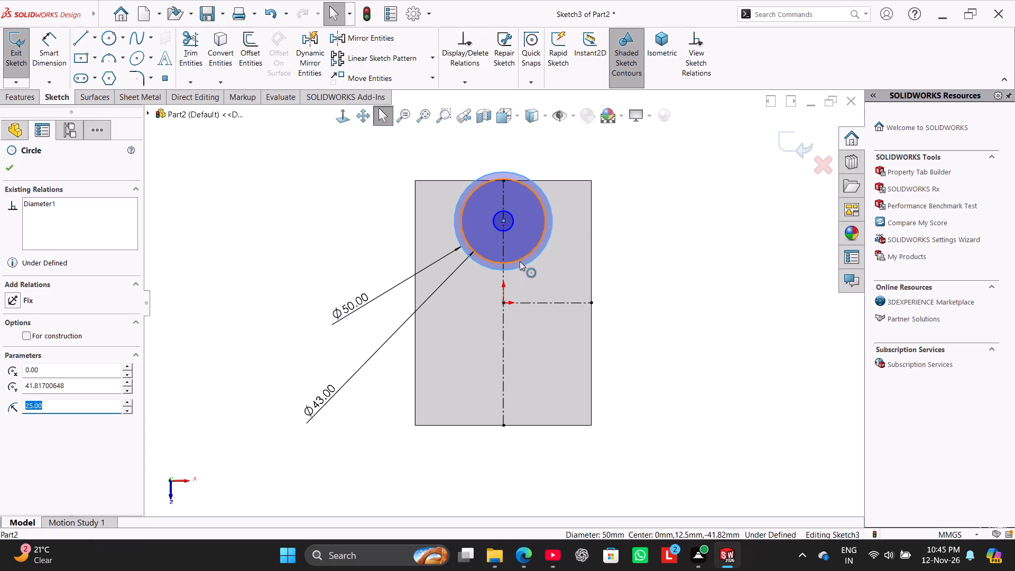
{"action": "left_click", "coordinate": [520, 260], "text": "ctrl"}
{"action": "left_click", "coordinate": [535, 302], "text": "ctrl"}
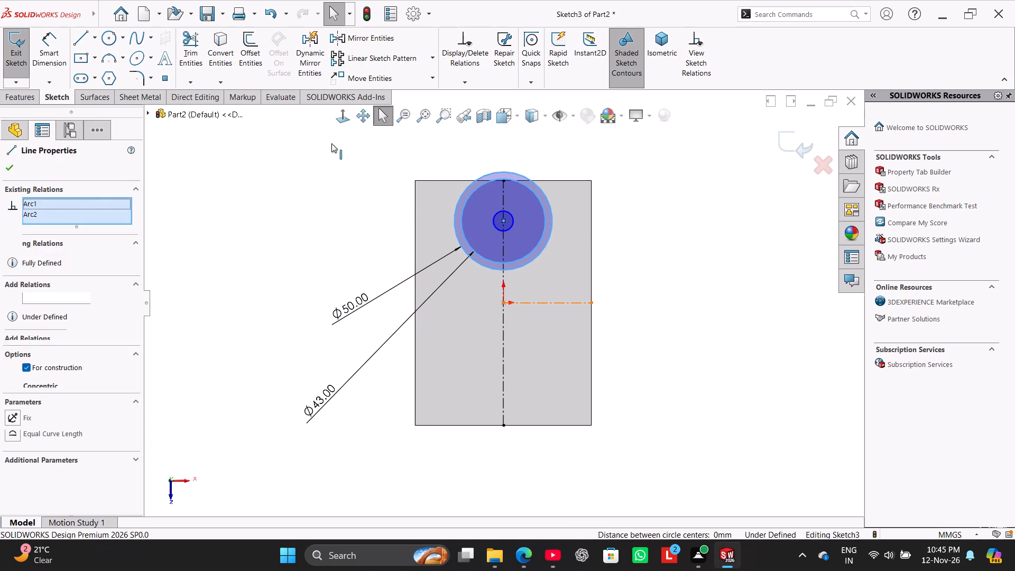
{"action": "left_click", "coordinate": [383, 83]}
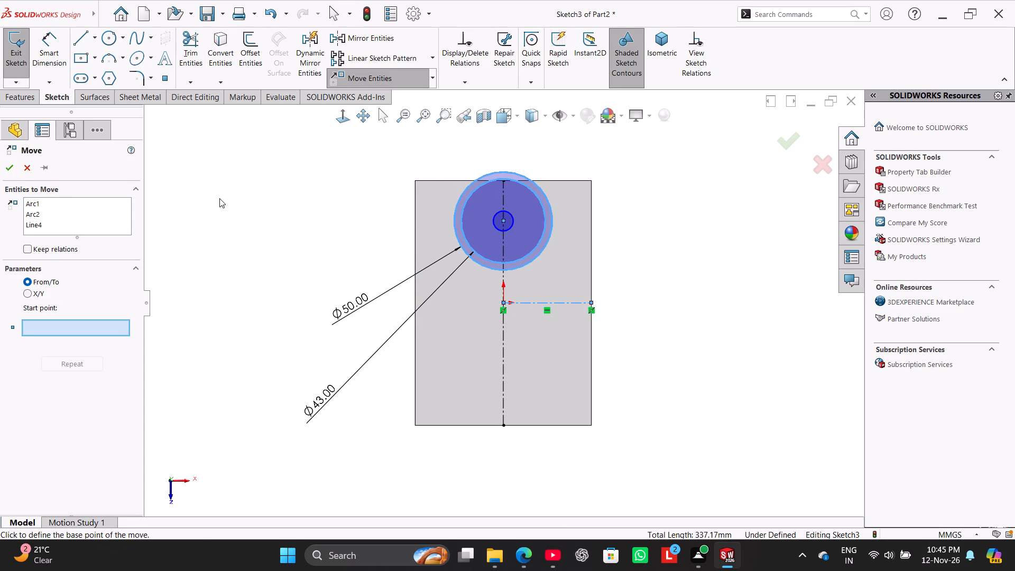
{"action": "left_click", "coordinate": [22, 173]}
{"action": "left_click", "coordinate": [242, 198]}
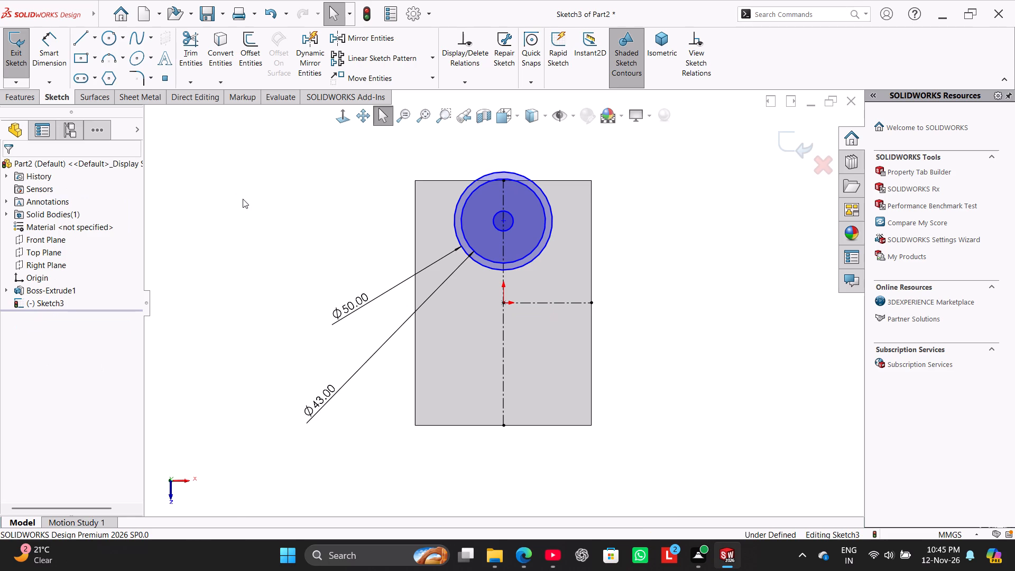
Mirror the 50 mm and 43 mm circles about the horizontal centerline onto the other half of the face.
{"action": "left_click", "coordinate": [536, 303], "text": "ctrl"}
{"action": "left_click", "coordinate": [533, 259], "text": "ctrl"}
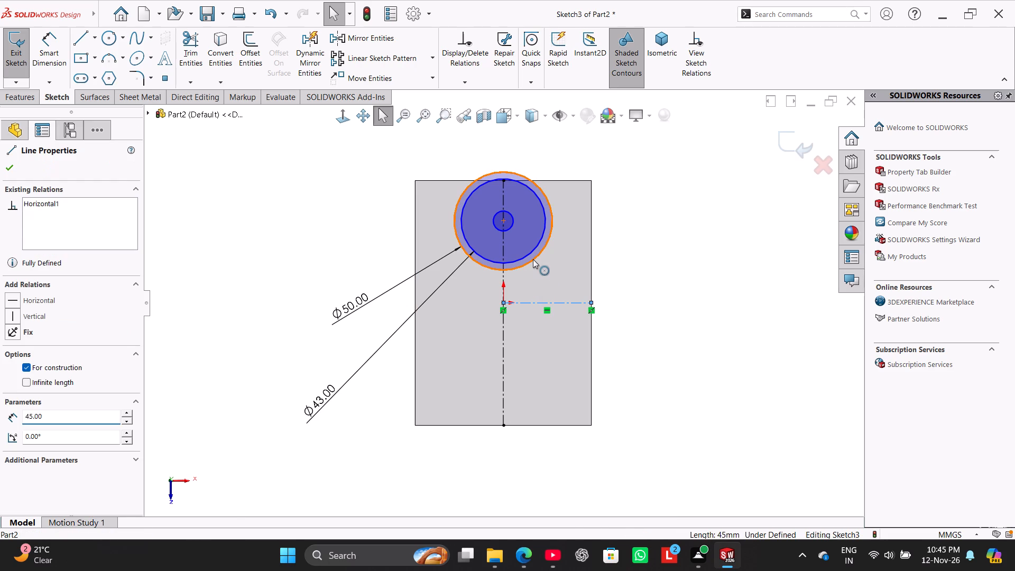
{"action": "left_click", "coordinate": [530, 252], "text": "ctrl"}
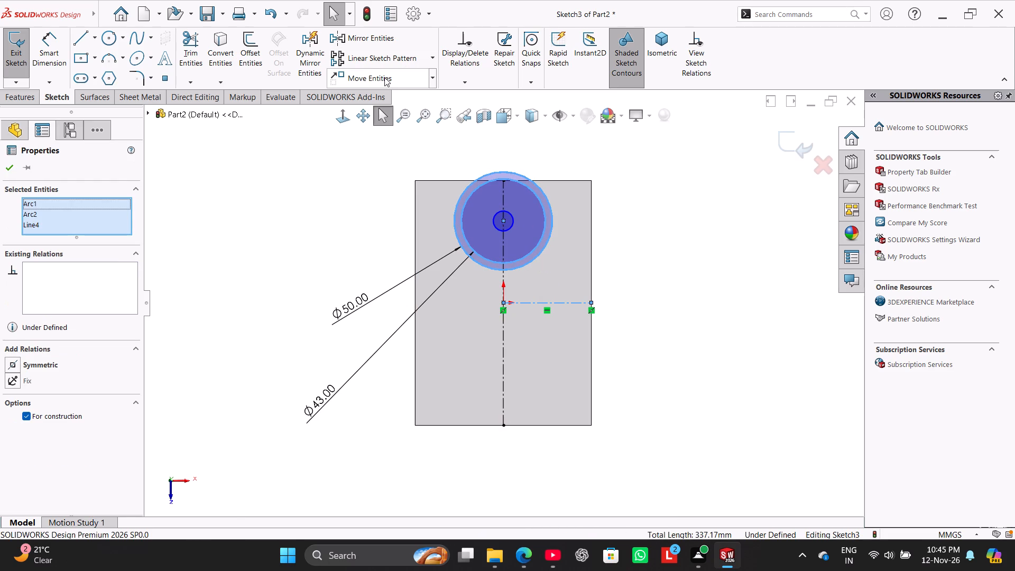
{"action": "left_click", "coordinate": [380, 43]}
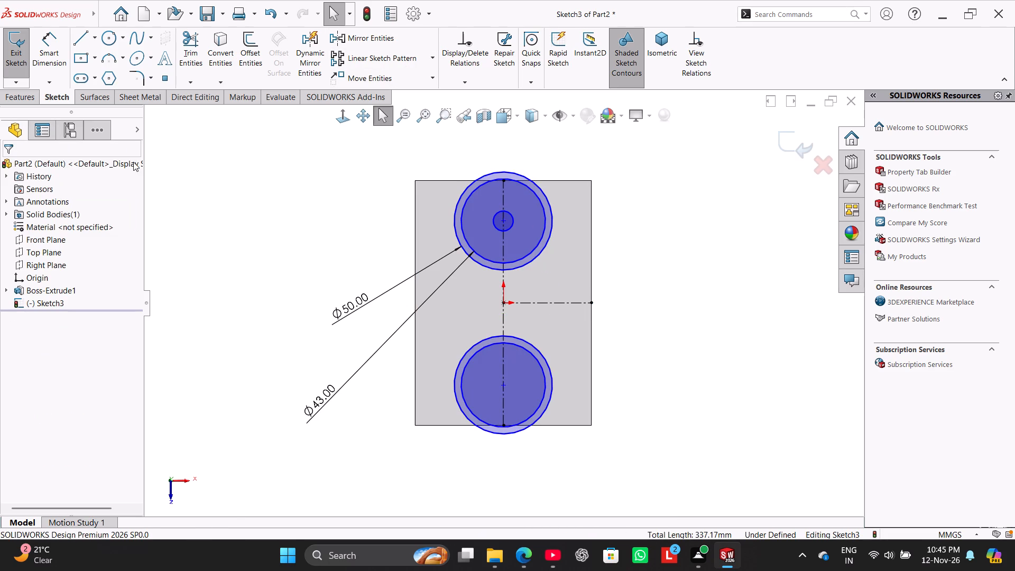
{"action": "left_click", "coordinate": [133, 162]}
Dimension the distance between the centres of the original and mirrored circles at 65 mm.
{"action": "left_click", "coordinate": [53, 52]}
{"action": "left_click", "coordinate": [503, 221]}
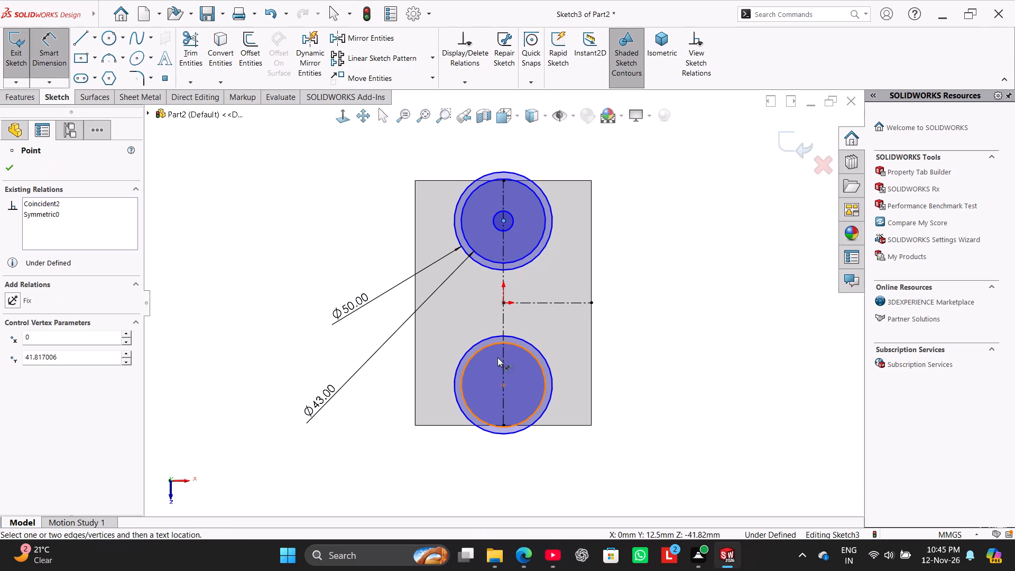
{"action": "left_click", "coordinate": [502, 385]}
{"action": "left_click", "coordinate": [690, 317]}
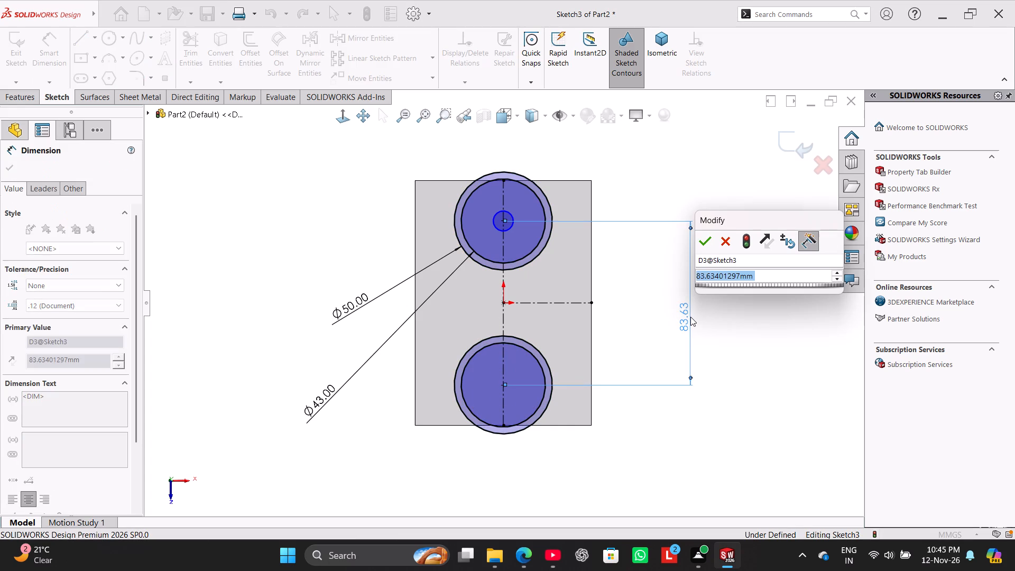
{"action": "type", "text": "65"}
{"action": "key", "text": "Return"}
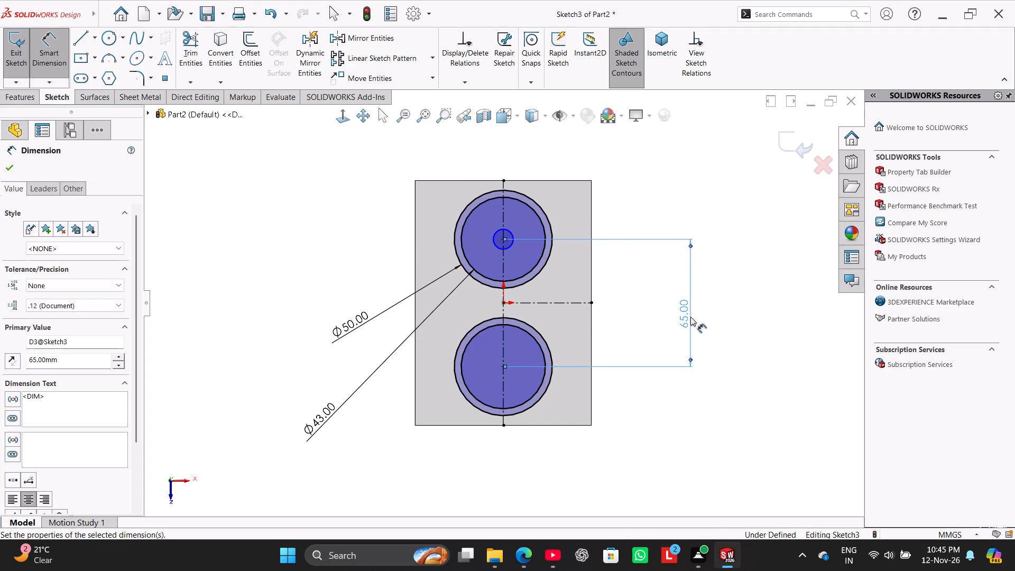
{"action": "right_click", "coordinate": [274, 260]}
{"action": "left_click", "coordinate": [299, 292]}
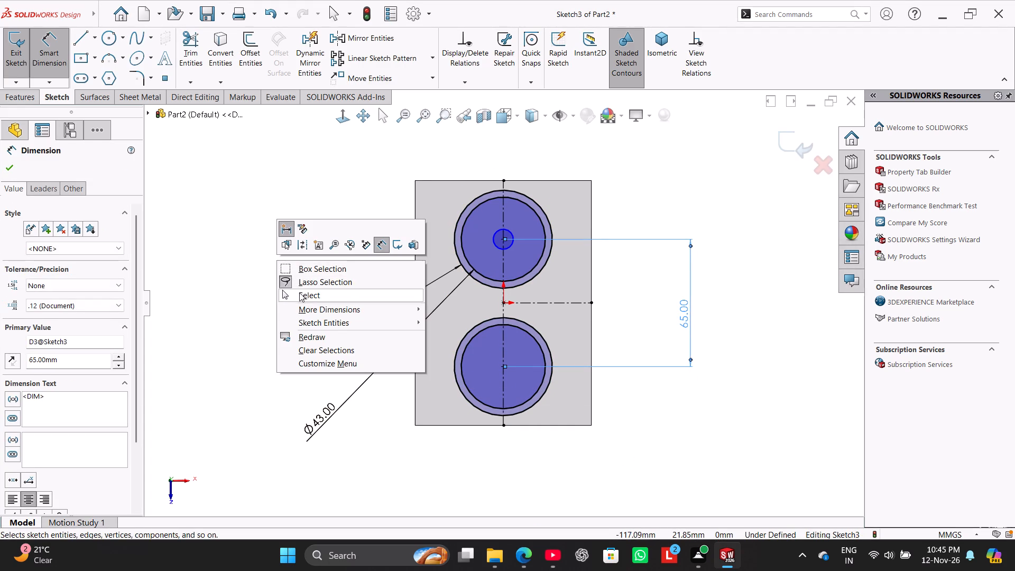
Delete the smallest undimensioned circle at the centre of the original circle pair.
{"action": "left_click", "coordinate": [497, 250]}
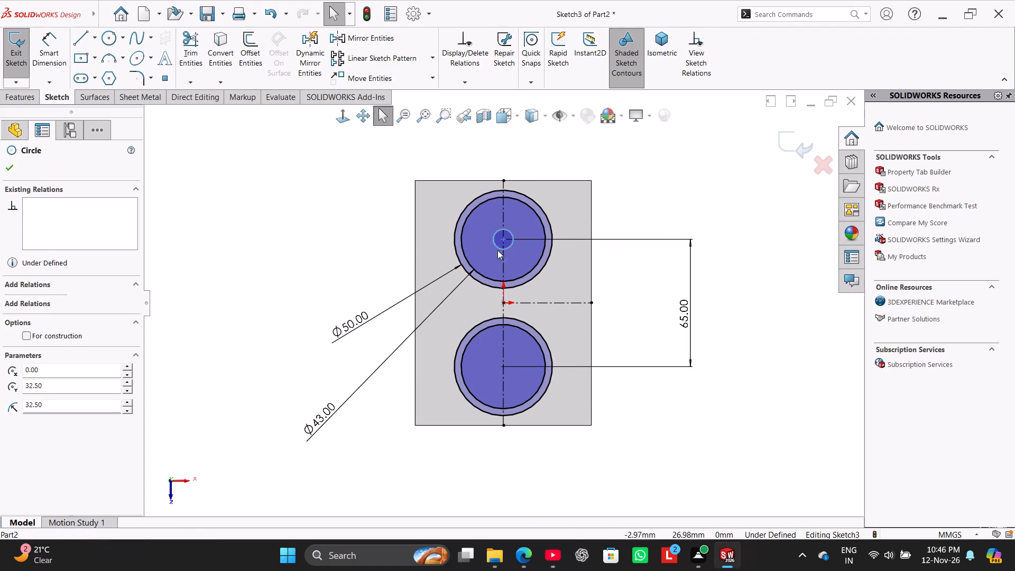
{"action": "left_click", "coordinate": [342, 235]}
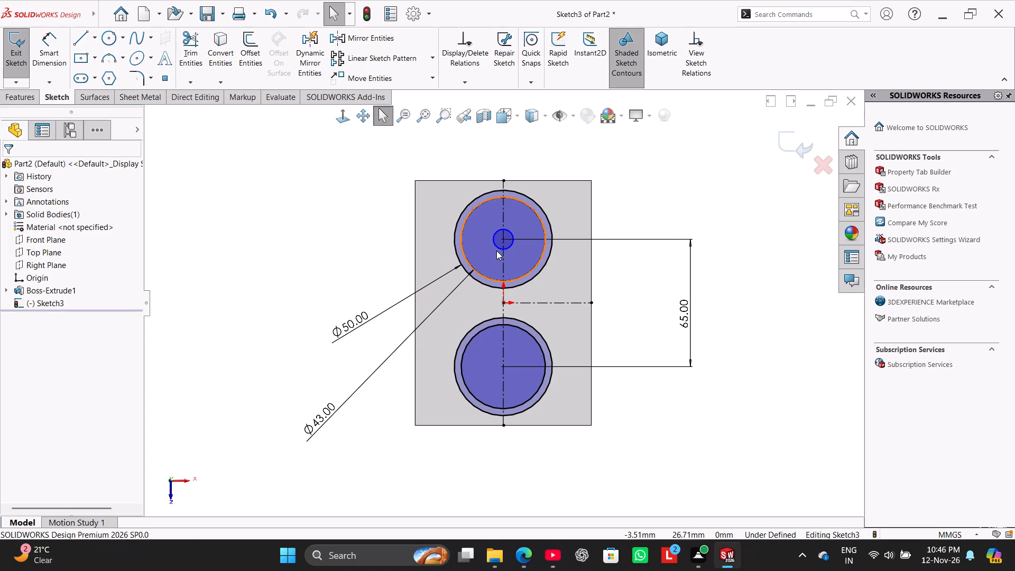
{"action": "right_click", "coordinate": [498, 245]}
{"action": "left_click", "coordinate": [531, 399]}
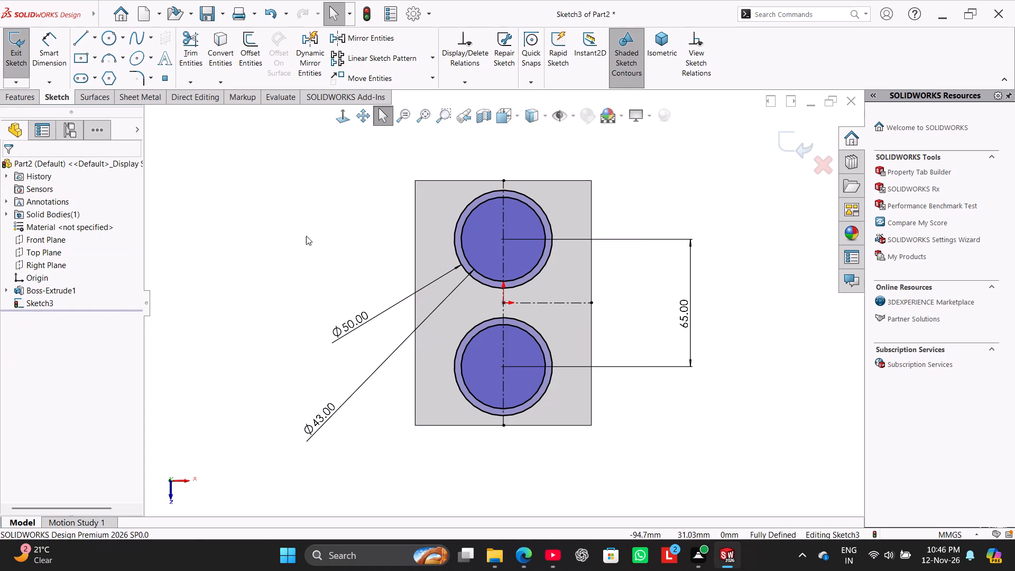
{"action": "left_click", "coordinate": [279, 221]}
Cut the ring profiles between the 50 mm and 43 mm circles 5 mm deep into the block.
{"action": "left_click", "coordinate": [30, 102]}
{"action": "left_click", "coordinate": [198, 58]}
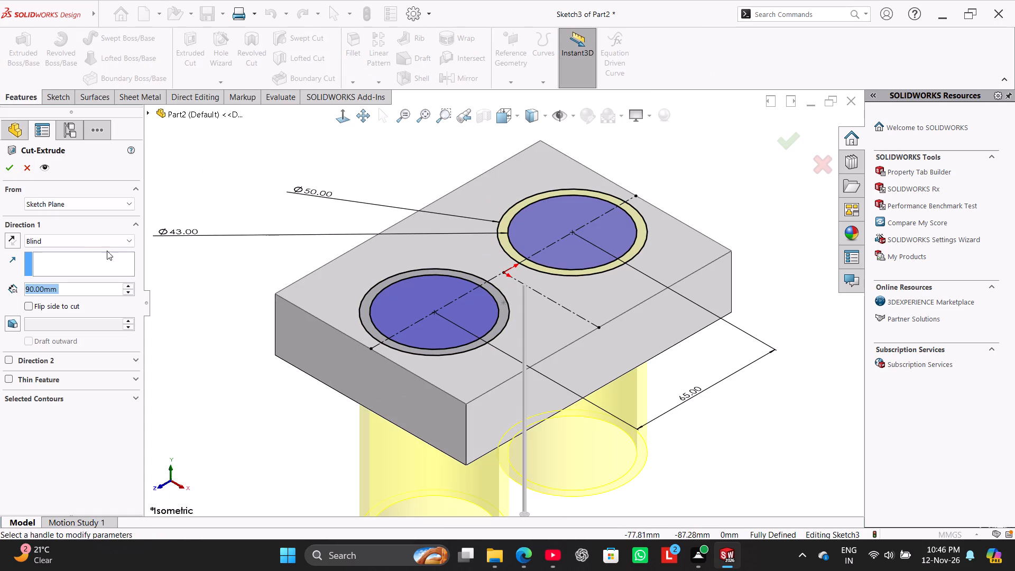
{"action": "key", "text": "5"}
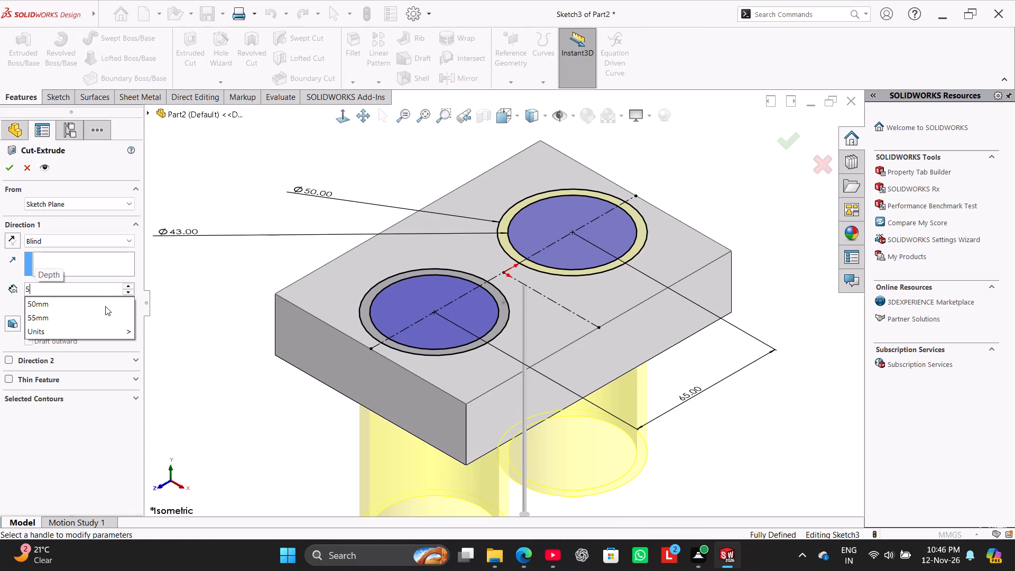
{"action": "key", "text": "Return"}
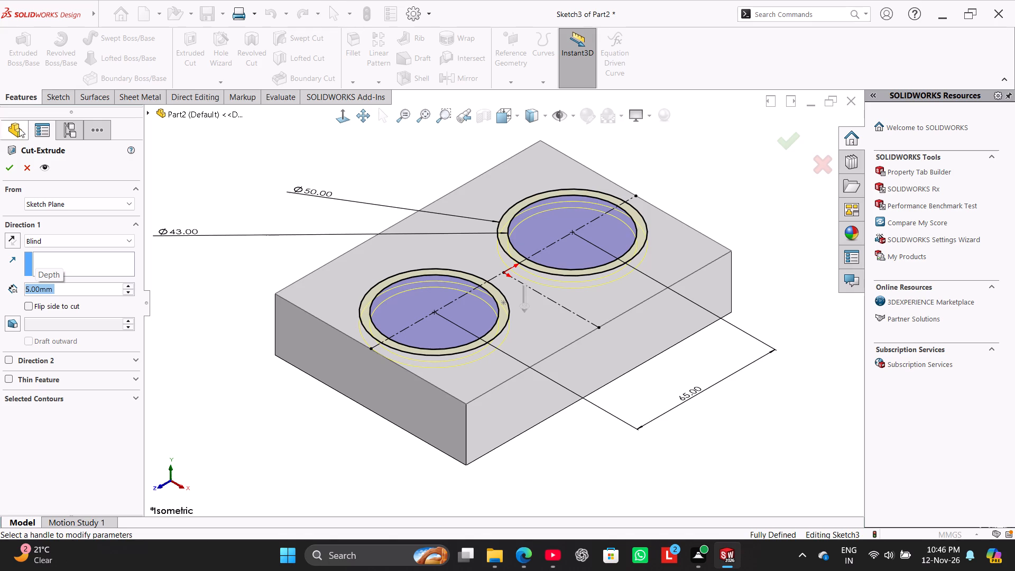
{"action": "left_click", "coordinate": [5, 169]}
{"action": "left_click", "coordinate": [264, 170]}
Sketch two circles on the block's top face, concentric with the ring grooves, about 37 mm diameter at the -Z end and 23 mm at the other.
{"action": "middle_click_drag", "start_coordinate": [275, 205], "coordinate": [283, 237]}
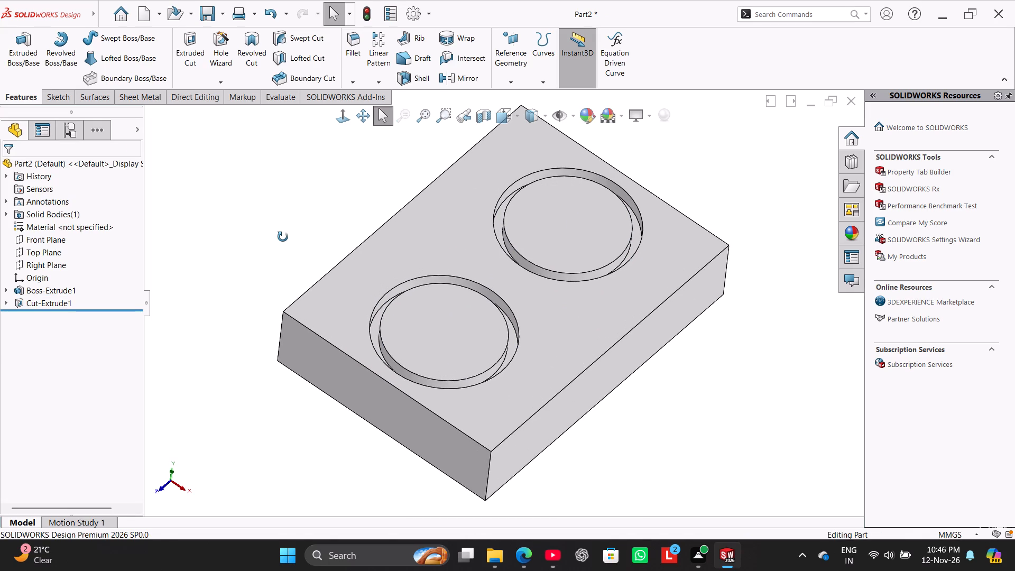
{"action": "middle_click_drag", "start_coordinate": [283, 237], "coordinate": [282, 237]}
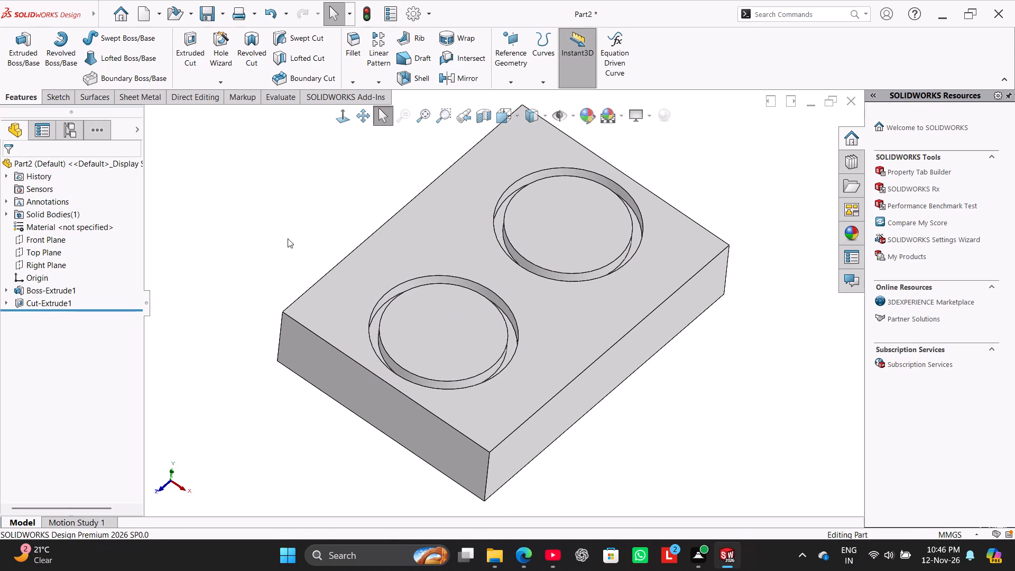
{"action": "left_click", "coordinate": [301, 237]}
{"action": "right_click", "coordinate": [465, 241]}
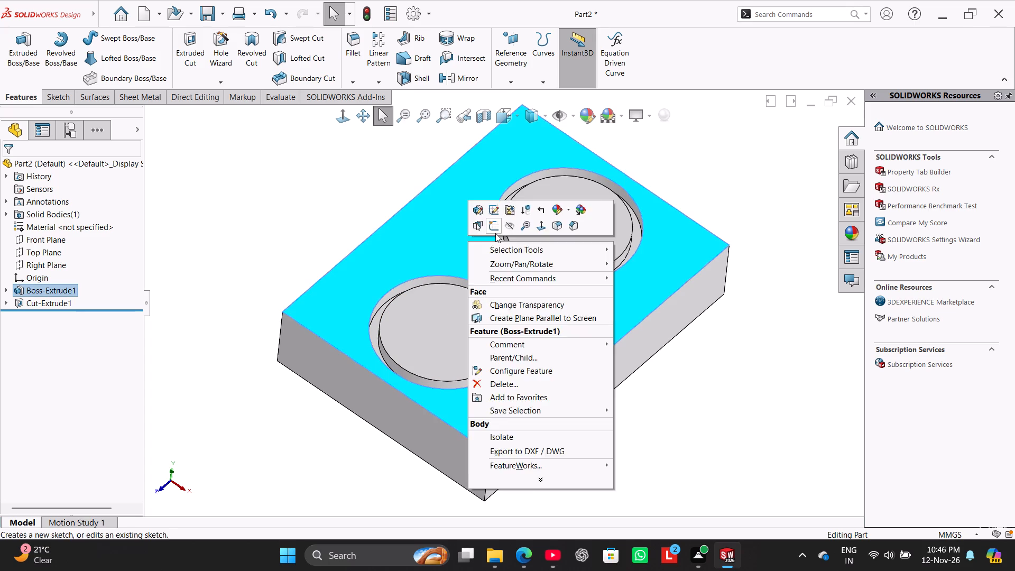
{"action": "left_click", "coordinate": [495, 233]}
{"action": "left_click", "coordinate": [242, 252]}
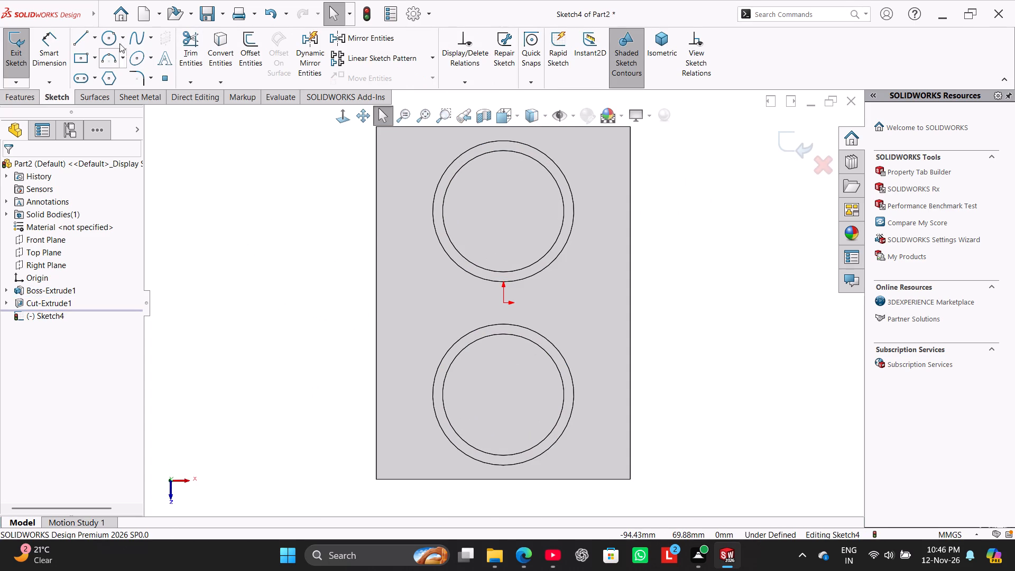
{"action": "left_click", "coordinate": [105, 39]}
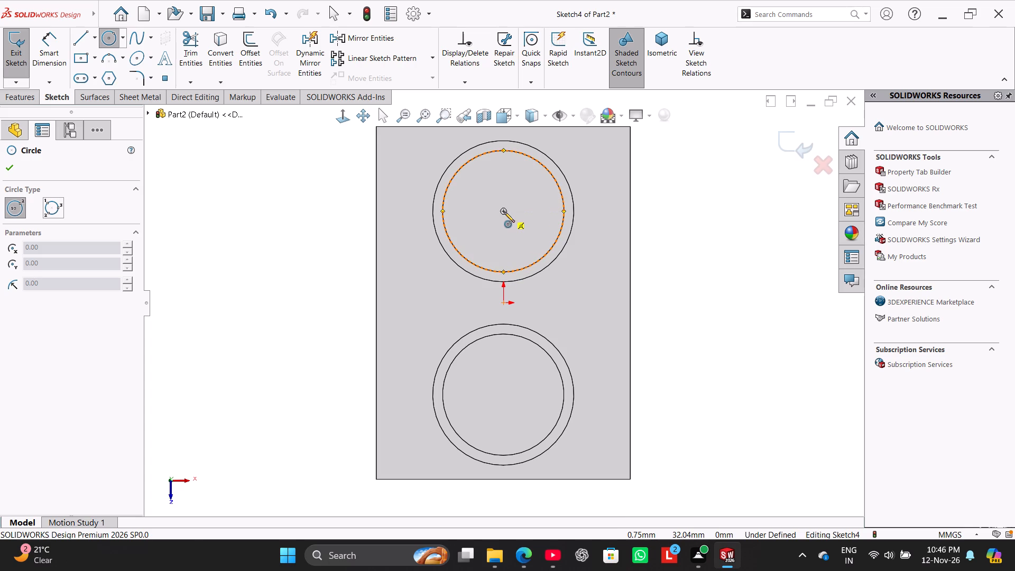
{"action": "left_click", "coordinate": [504, 212]}
{"action": "left_click", "coordinate": [522, 260]}
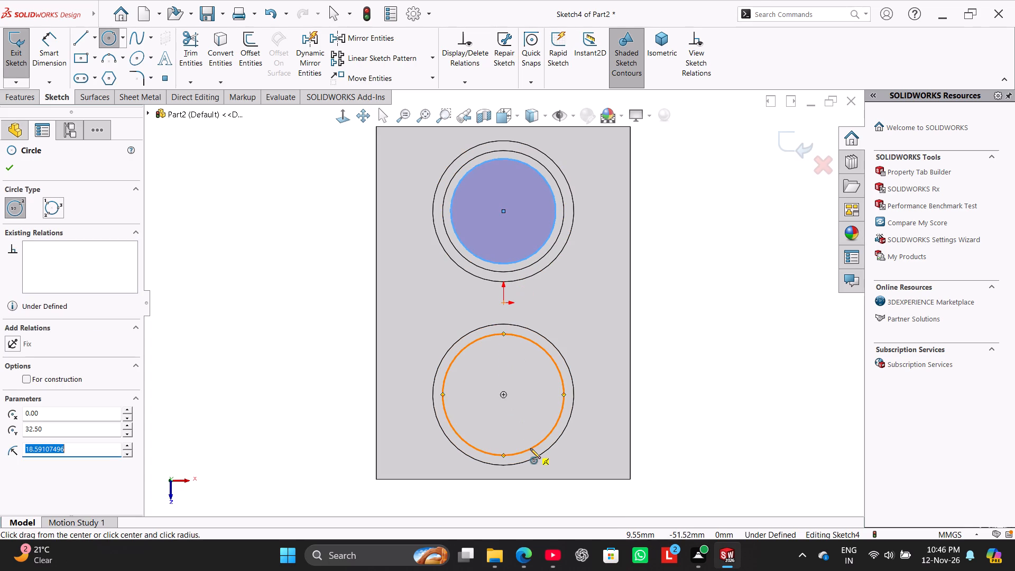
{"action": "left_click", "coordinate": [505, 395]}
{"action": "left_click", "coordinate": [516, 425]}
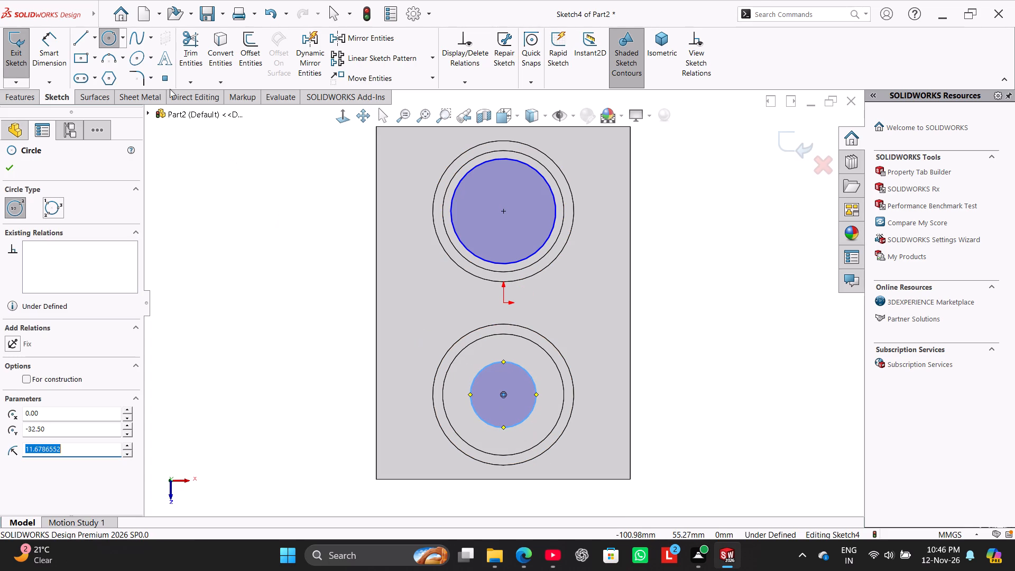
Dimension both inner circles to a diameter of 35 mm.
{"action": "left_click", "coordinate": [49, 52]}
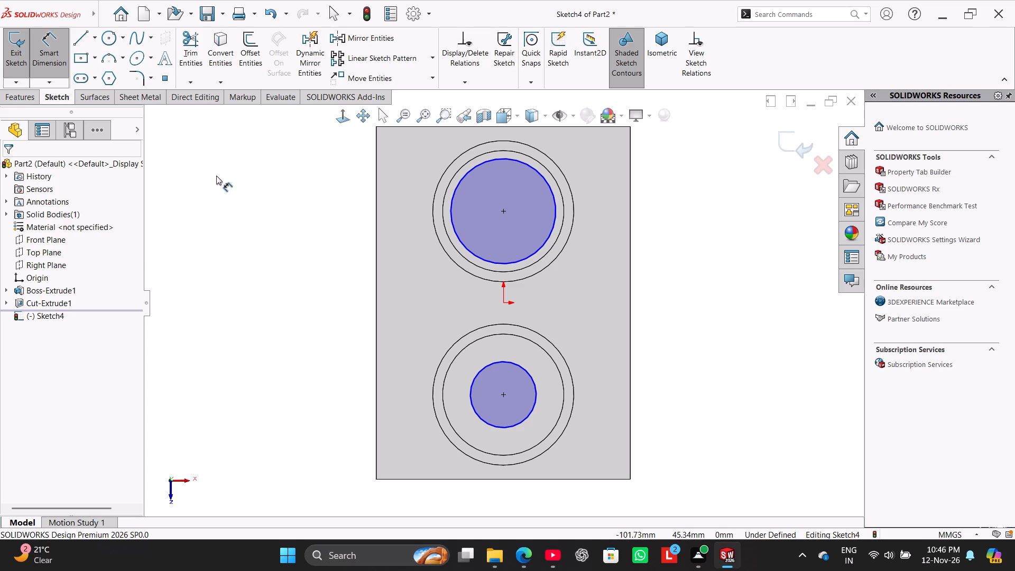
{"action": "left_click", "coordinate": [539, 178]}
{"action": "left_click", "coordinate": [542, 176]}
{"action": "left_click", "coordinate": [661, 153]}
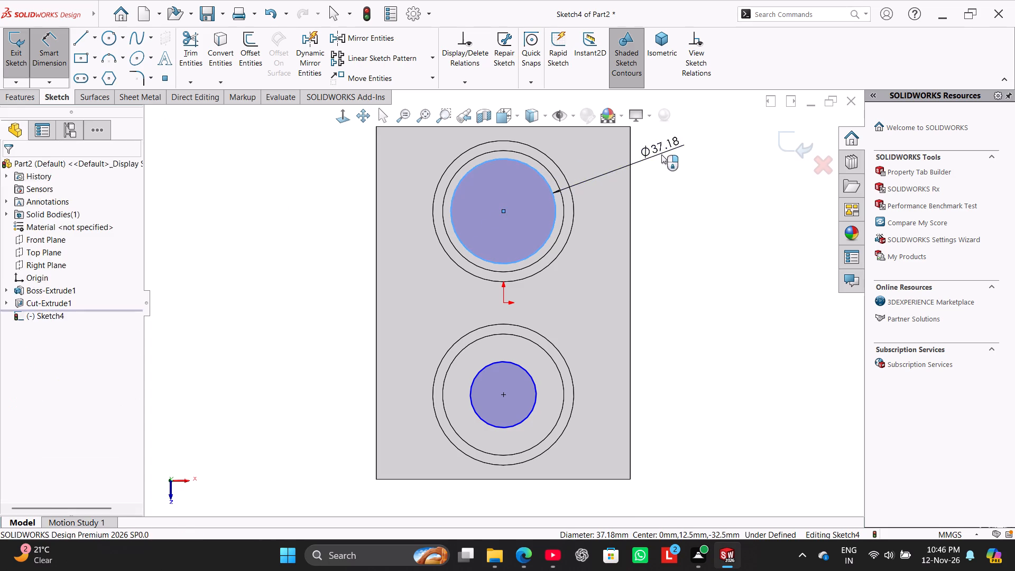
{"action": "type", "text": "35"}
{"action": "key", "text": "Return"}
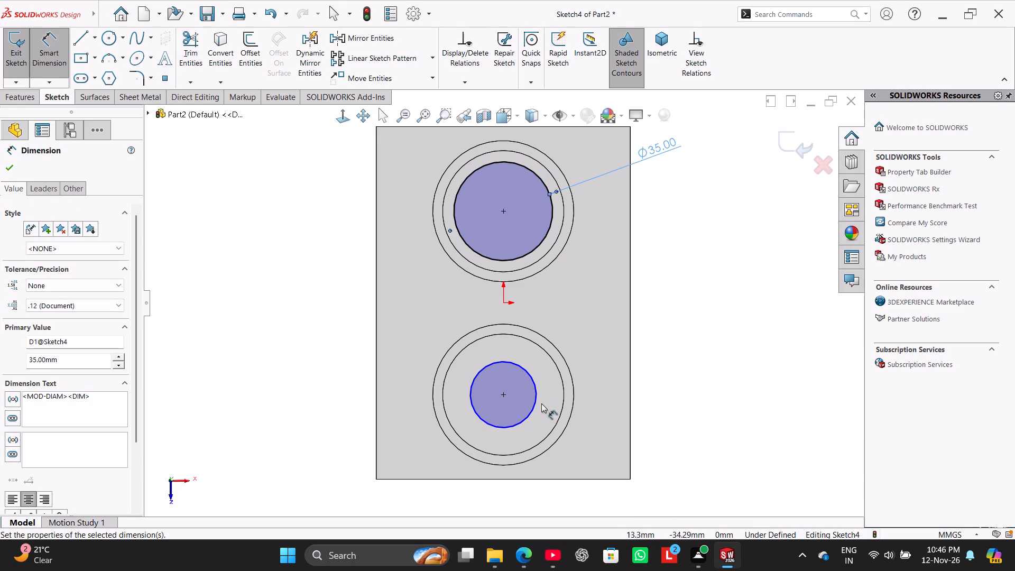
{"action": "left_click", "coordinate": [538, 389]}
{"action": "left_click", "coordinate": [695, 271]}
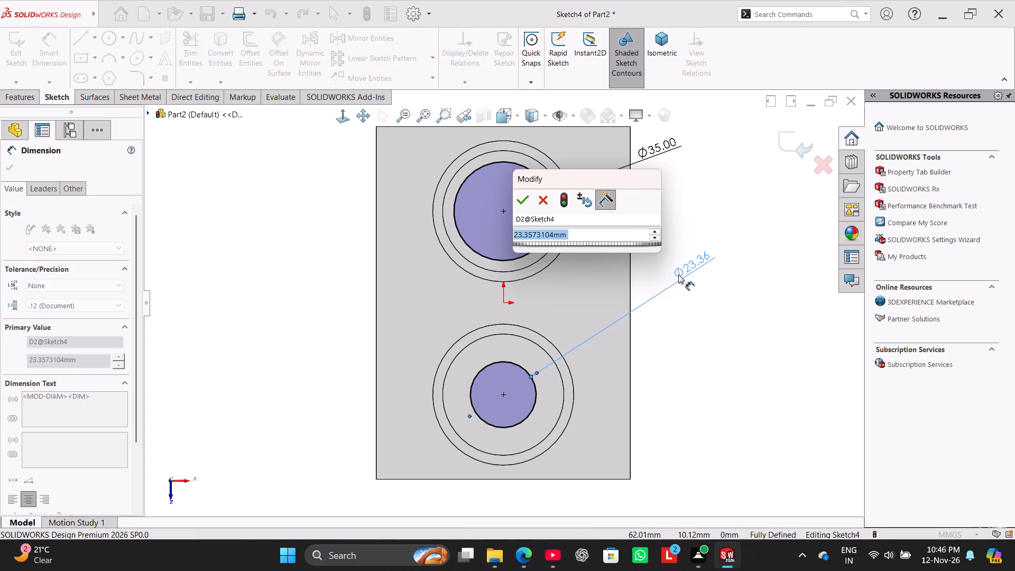
{"action": "type", "text": "35"}
{"action": "key", "text": "Return"}
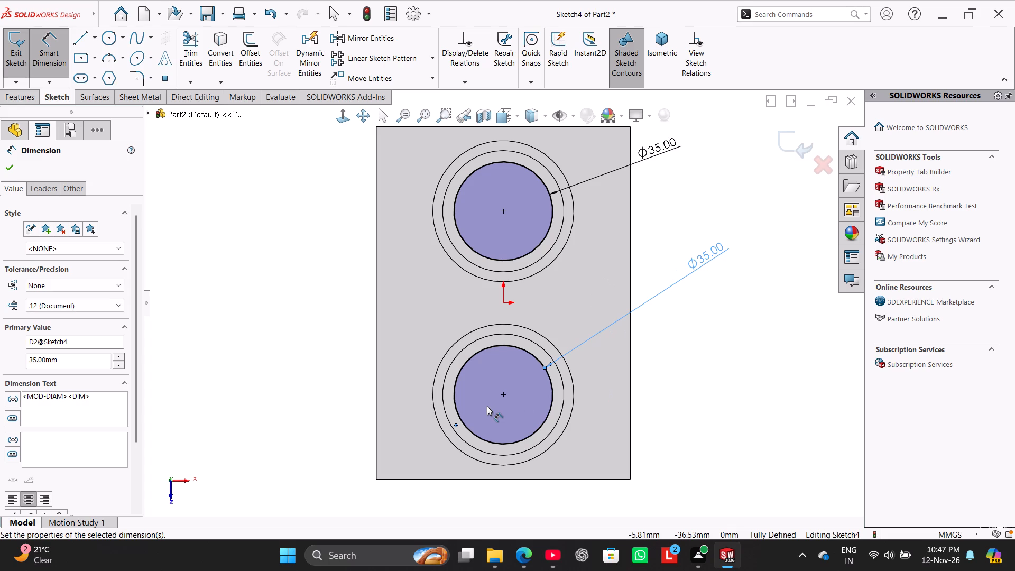
{"action": "right_click", "coordinate": [233, 232]}
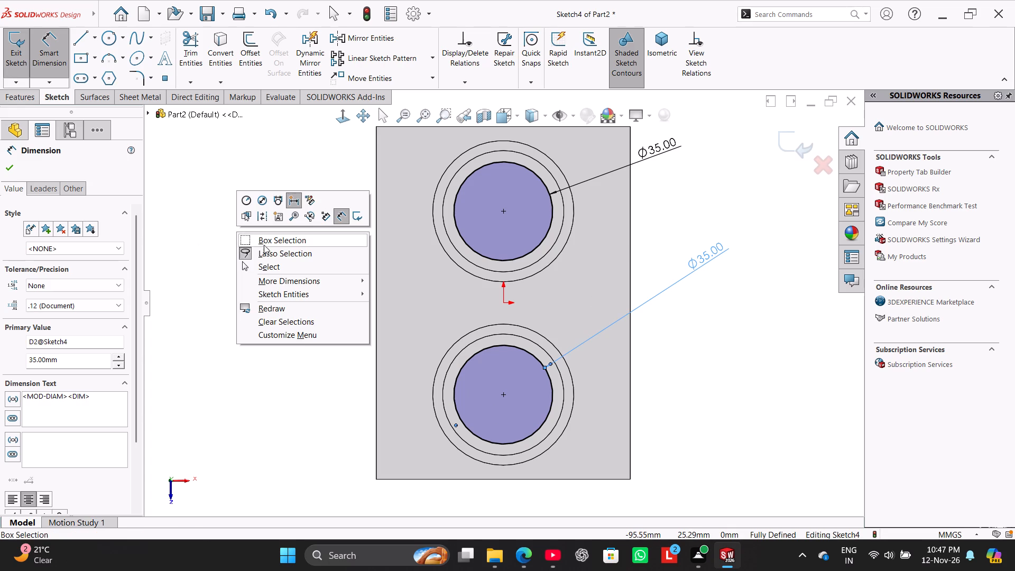
{"action": "left_click", "coordinate": [274, 269]}
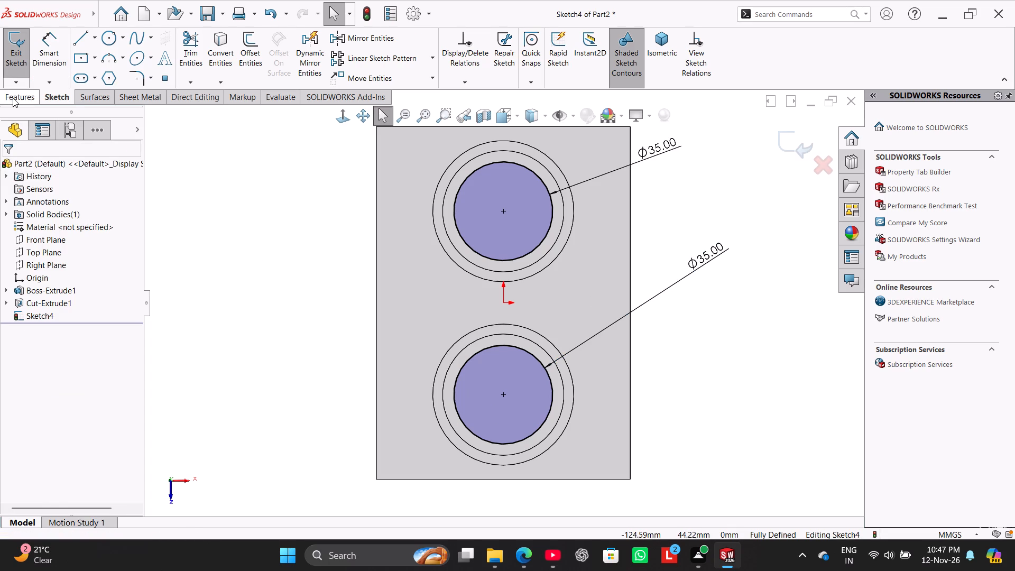
Cut the two 35 mm circles 10 mm deep into the block as blind pockets.
{"action": "left_click", "coordinate": [13, 98]}
{"action": "left_click", "coordinate": [199, 51]}
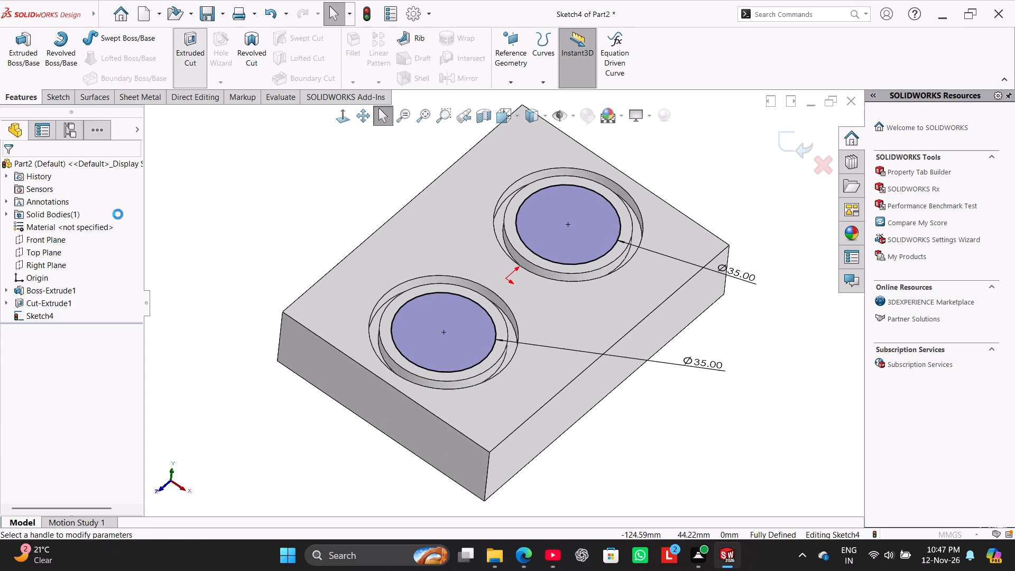
{"action": "type", "text": "10"}
{"action": "key", "text": "Return"}
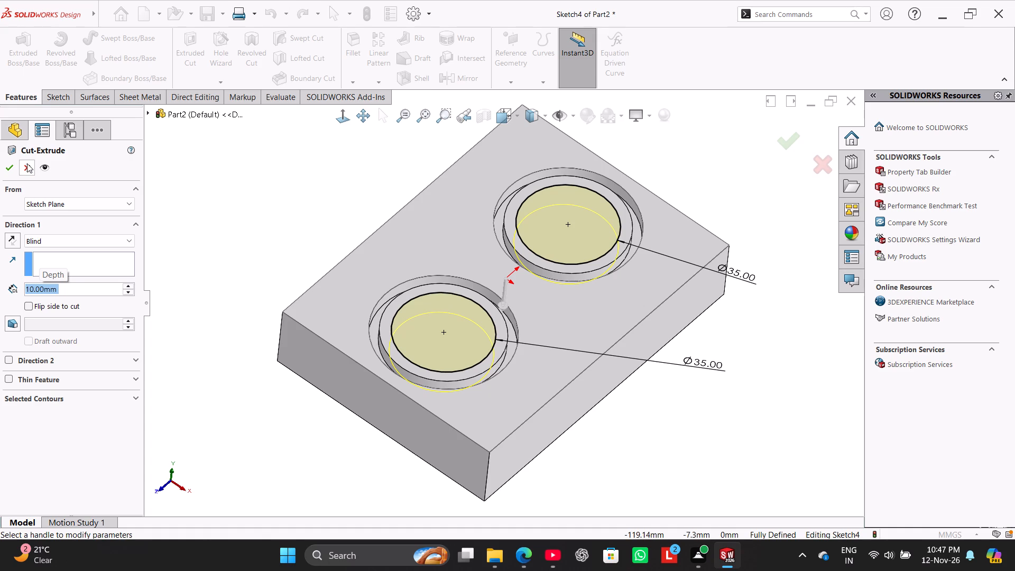
{"action": "left_click", "coordinate": [14, 164]}
{"action": "left_click_drag", "start_coordinate": [237, 196], "coordinate": [232, 200]}
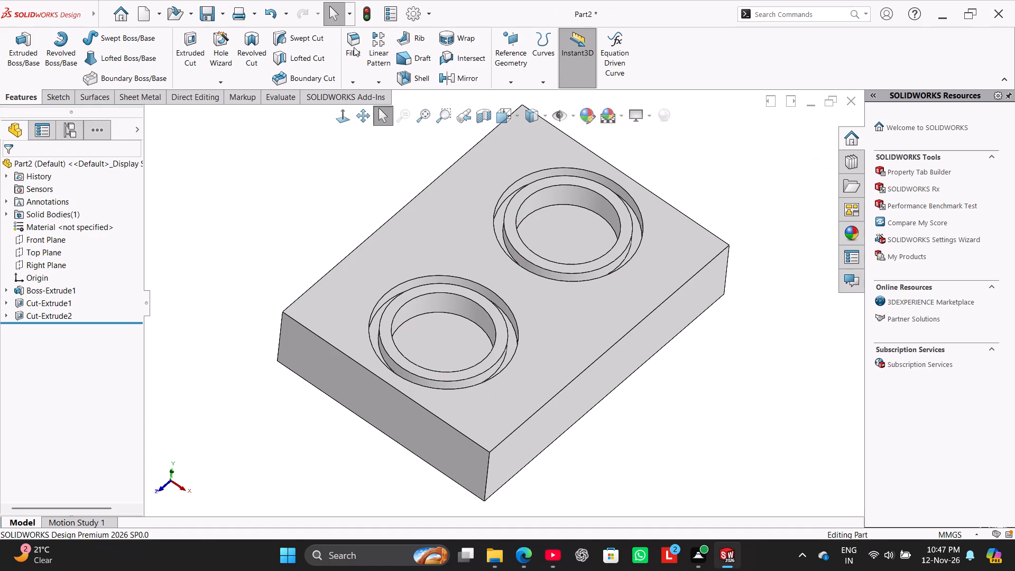
Fillet the bottom circular edges of both 35 mm pockets with a 1.5 mm radius.
{"action": "left_click", "coordinate": [354, 47]}
{"action": "type", "text": "1.5"}
{"action": "key", "text": "Return"}
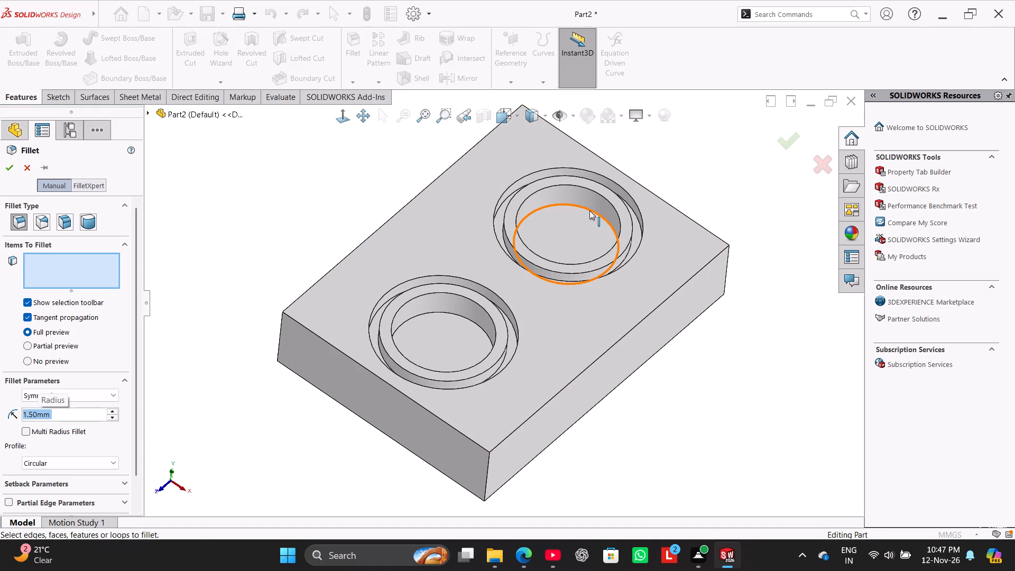
{"action": "left_click", "coordinate": [589, 210]}
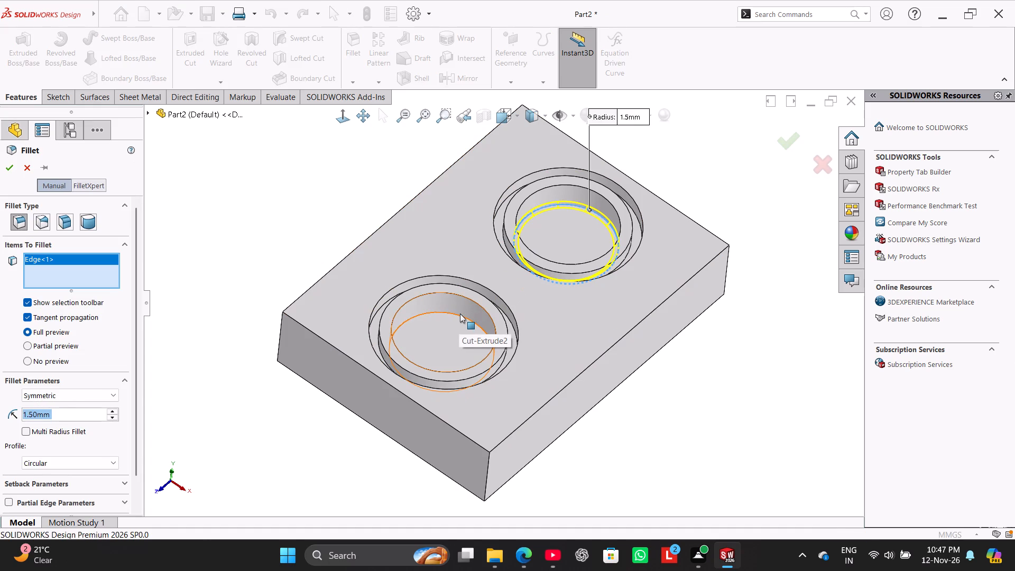
{"action": "left_click", "coordinate": [465, 318]}
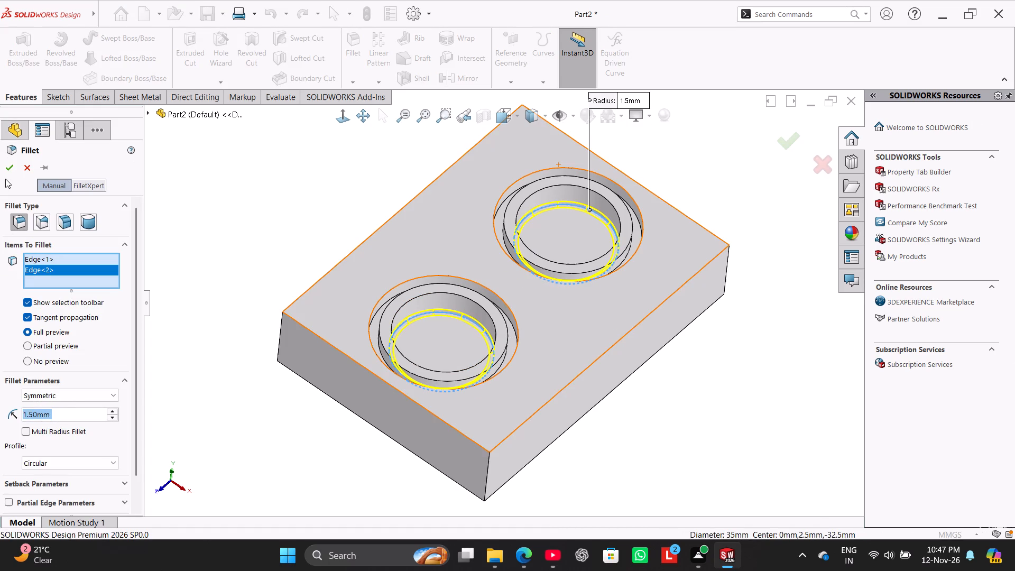
{"action": "left_click", "coordinate": [9, 168]}
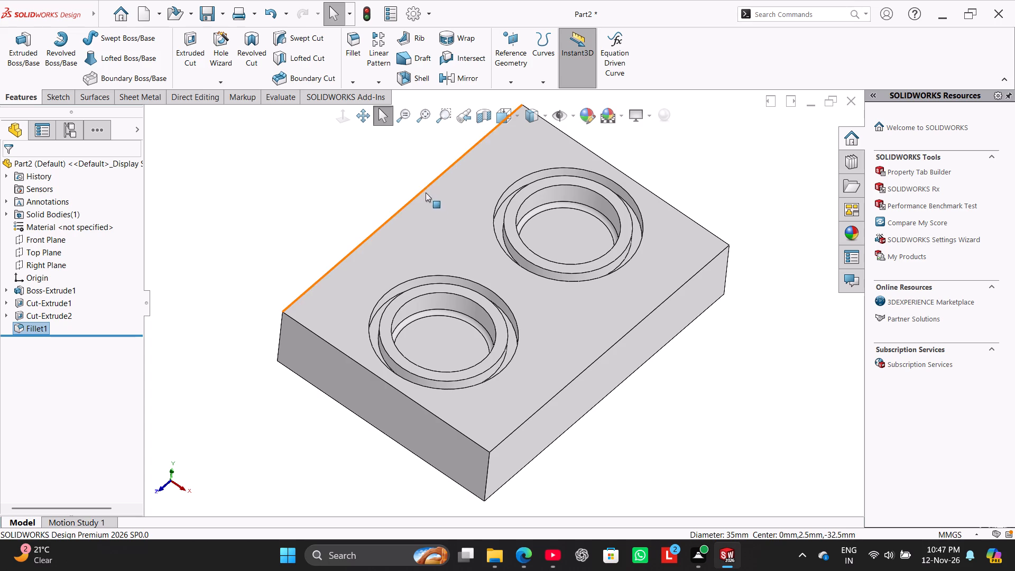
Sketch a circle around each ring groove on the top face, concentric with it, the -Z one about 31 mm in radius.
{"action": "right_click", "coordinate": [416, 243]}
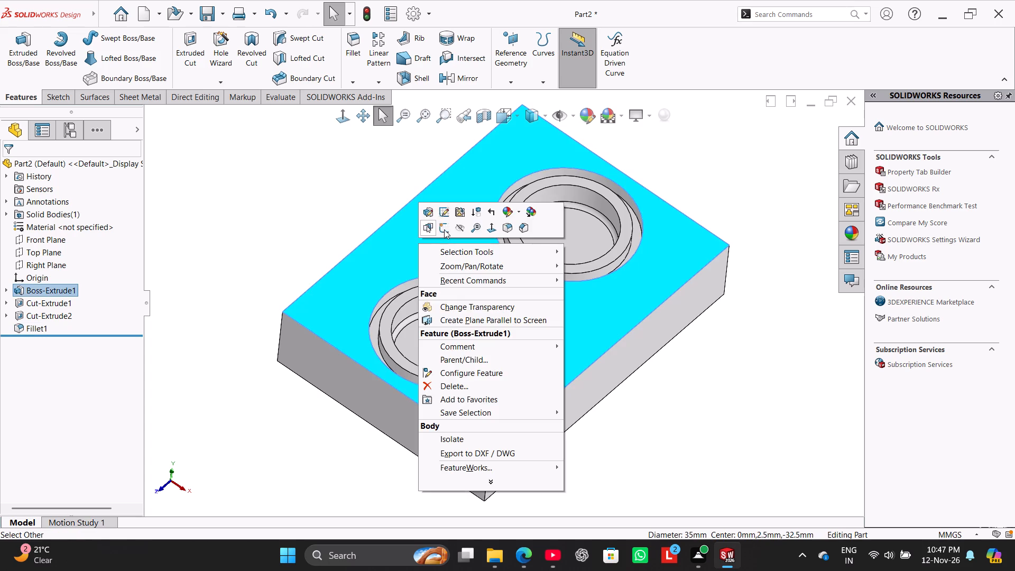
{"action": "left_click", "coordinate": [444, 229]}
{"action": "left_click", "coordinate": [270, 251]}
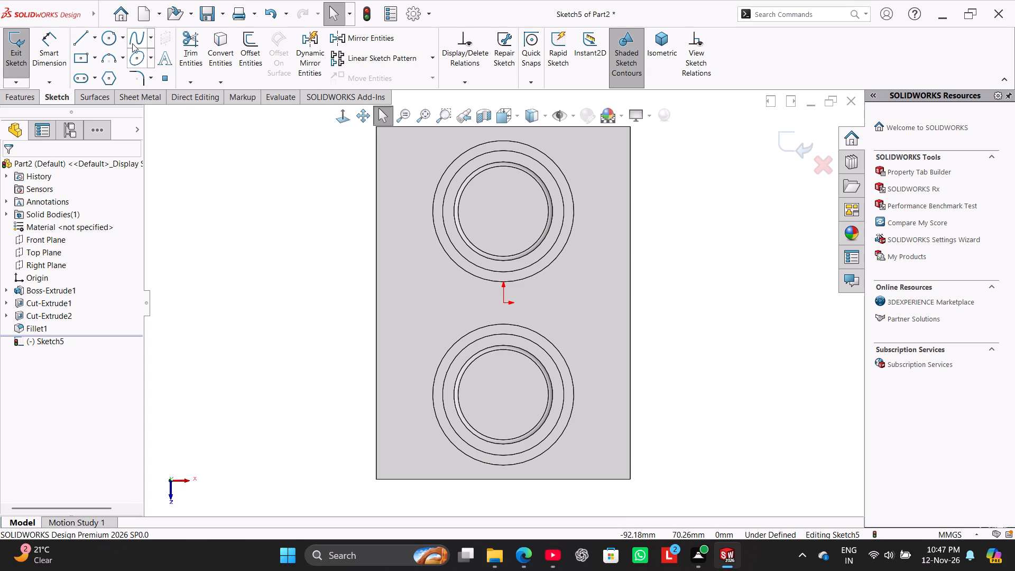
{"action": "left_click", "coordinate": [111, 38]}
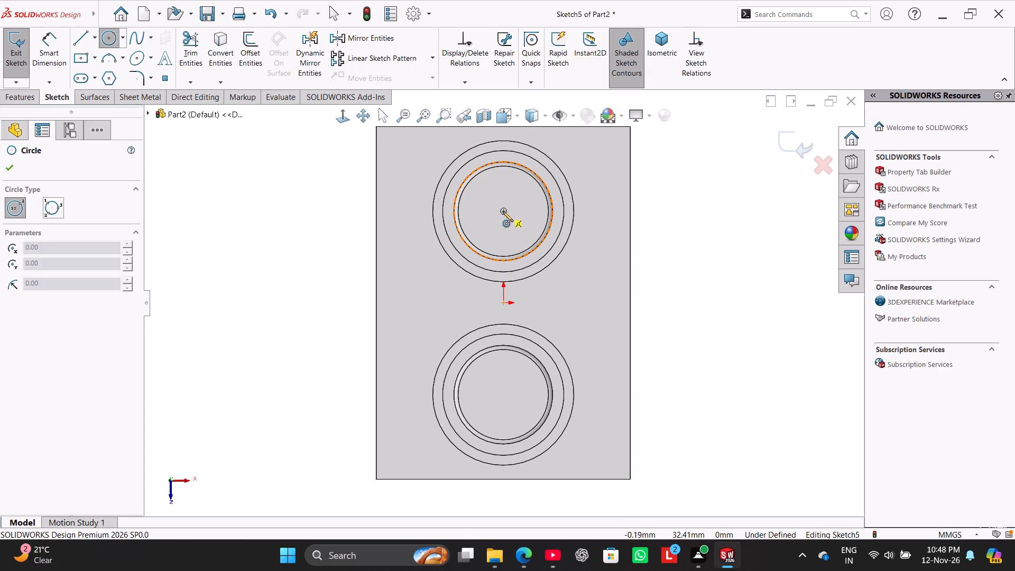
{"action": "left_click", "coordinate": [503, 211]}
{"action": "left_click", "coordinate": [560, 279]}
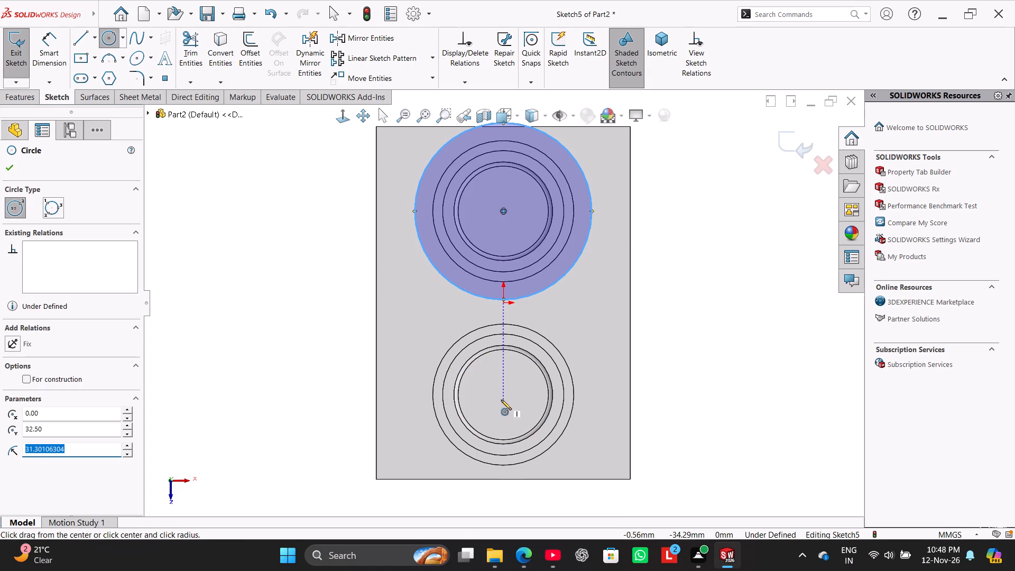
{"action": "left_click", "coordinate": [503, 393]}
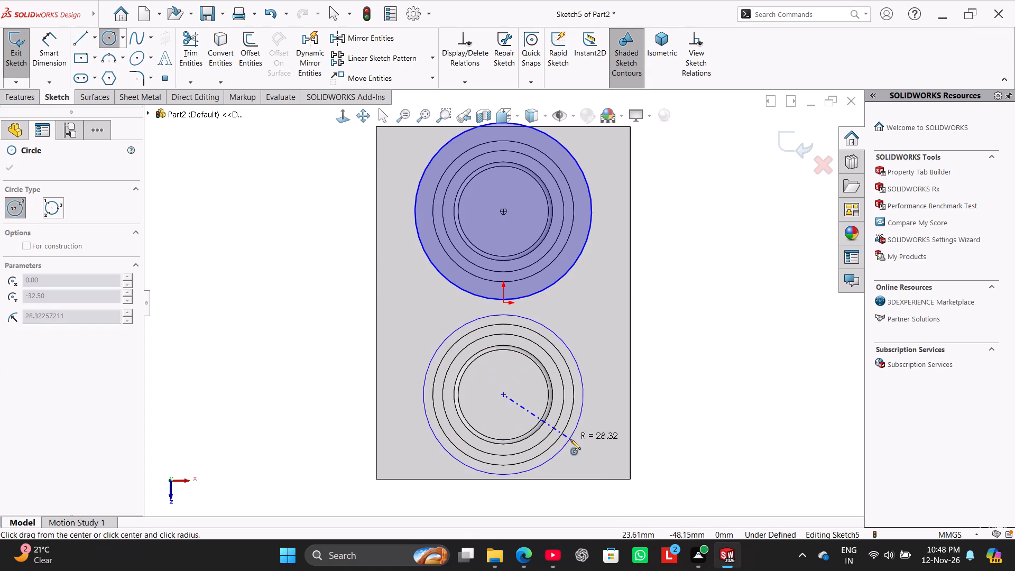
{"action": "left_click", "coordinate": [571, 440]}
Dimension the outer circle at the -Z end to a 55 mm diameter, entered as 27.5*2.
{"action": "left_click", "coordinate": [48, 68]}
{"action": "scroll", "coordinate": [491, 160], "scroll_direction": "up", "scroll_amount": 2}
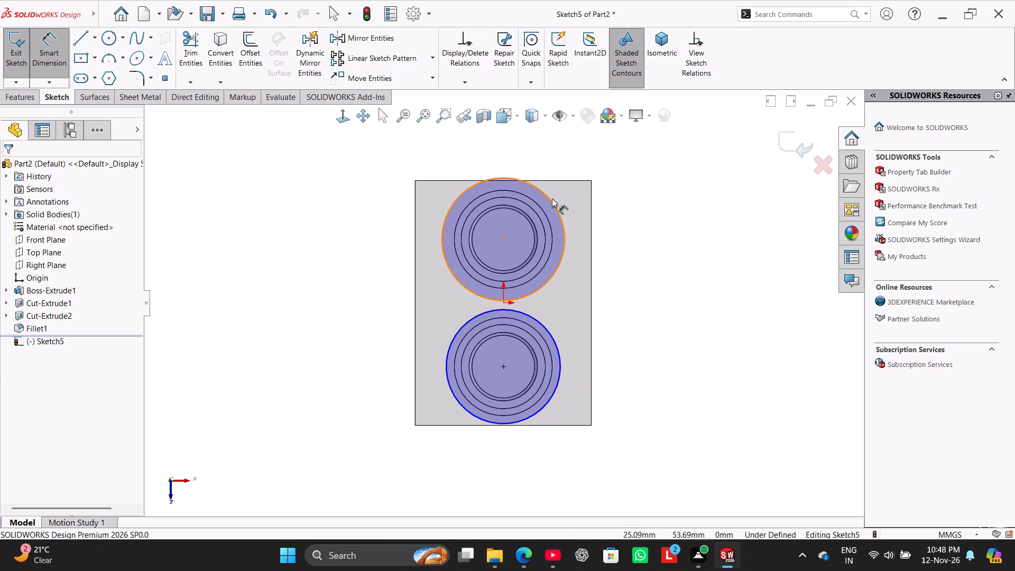
{"action": "left_click", "coordinate": [552, 199]}
{"action": "left_click", "coordinate": [619, 149]}
{"action": "type", "text": "27.5*2"}
{"action": "key", "text": "Return"}
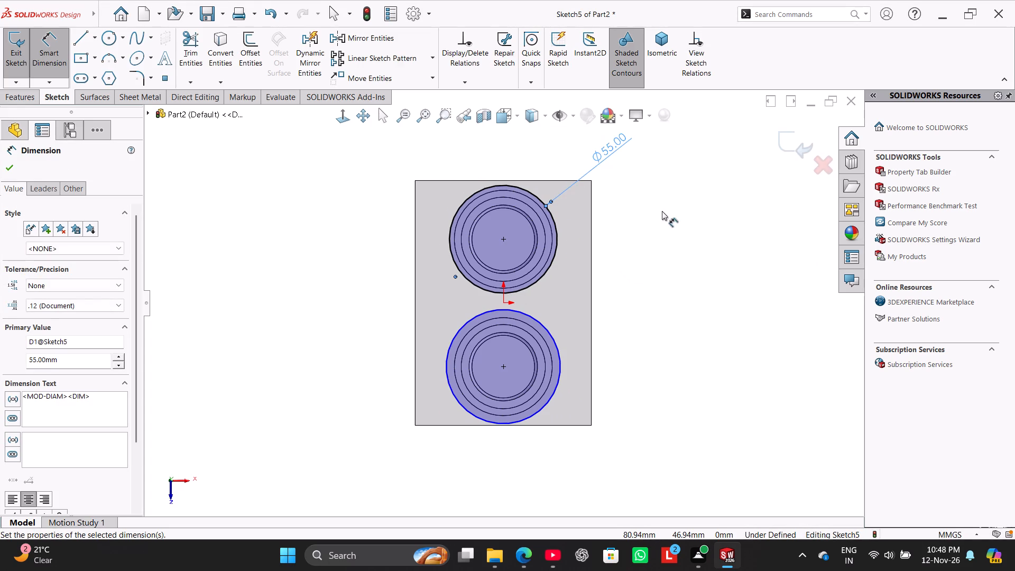
{"action": "right_click", "coordinate": [662, 211]}
{"action": "left_click", "coordinate": [705, 247]}
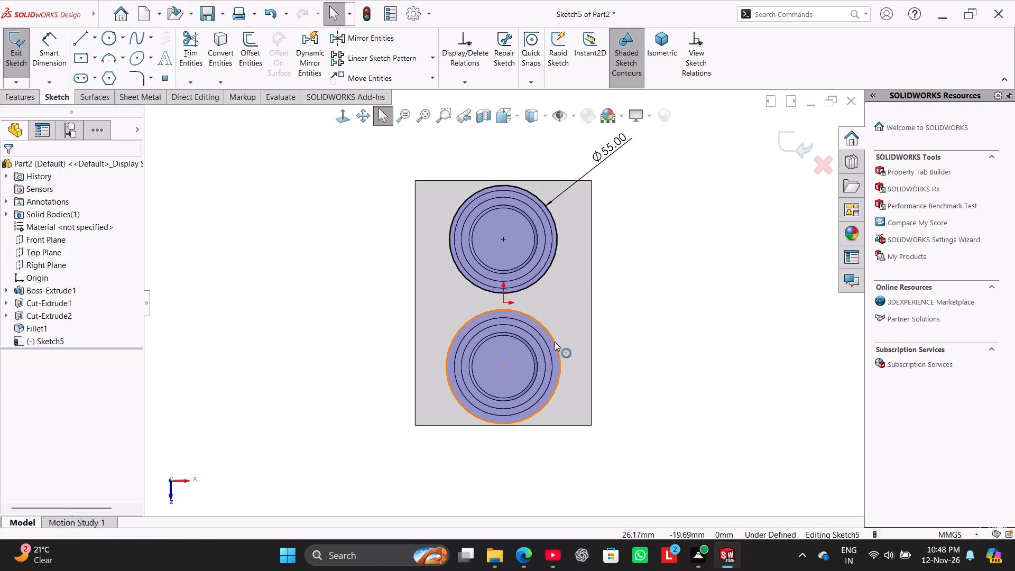
Add an Equal relation between the two outer circles.
{"action": "left_click", "coordinate": [555, 342]}
{"action": "left_click", "coordinate": [548, 267], "text": "ctrl"}
{"action": "left_click", "coordinate": [36, 401]}
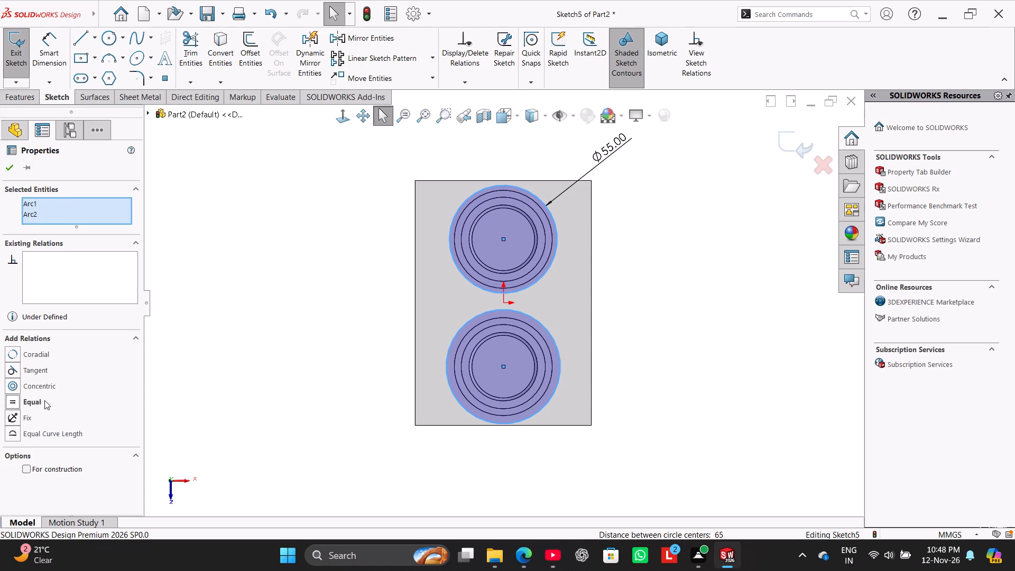
{"action": "left_click", "coordinate": [205, 302]}
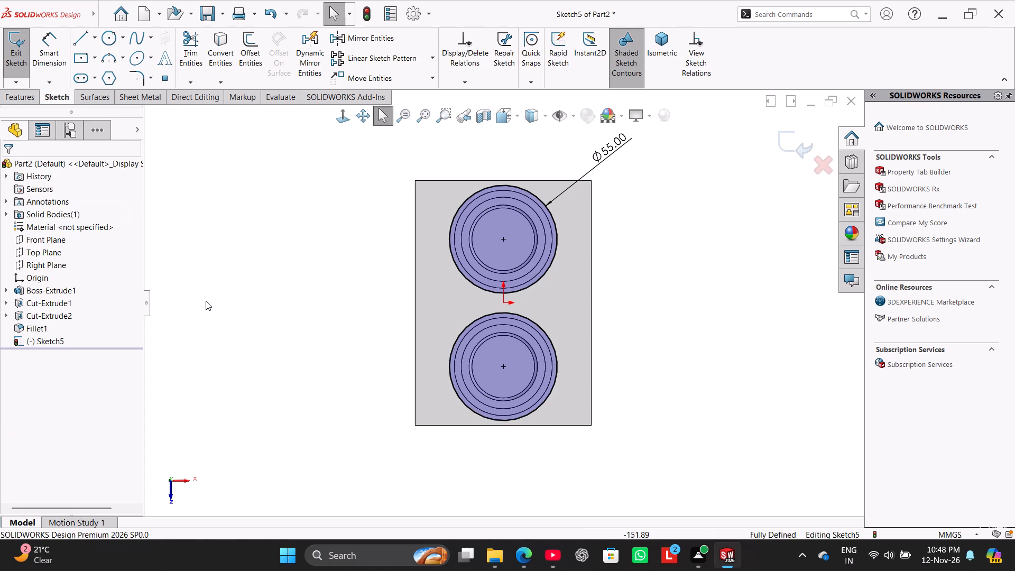
Sketch four small circles in a column along the block's -X edge, about 6 to 9 mm in radius.
{"action": "scroll", "coordinate": [613, 231], "scroll_direction": "up", "scroll_amount": 1}
{"action": "scroll", "coordinate": [609, 241], "scroll_direction": "down", "scroll_amount": 1}
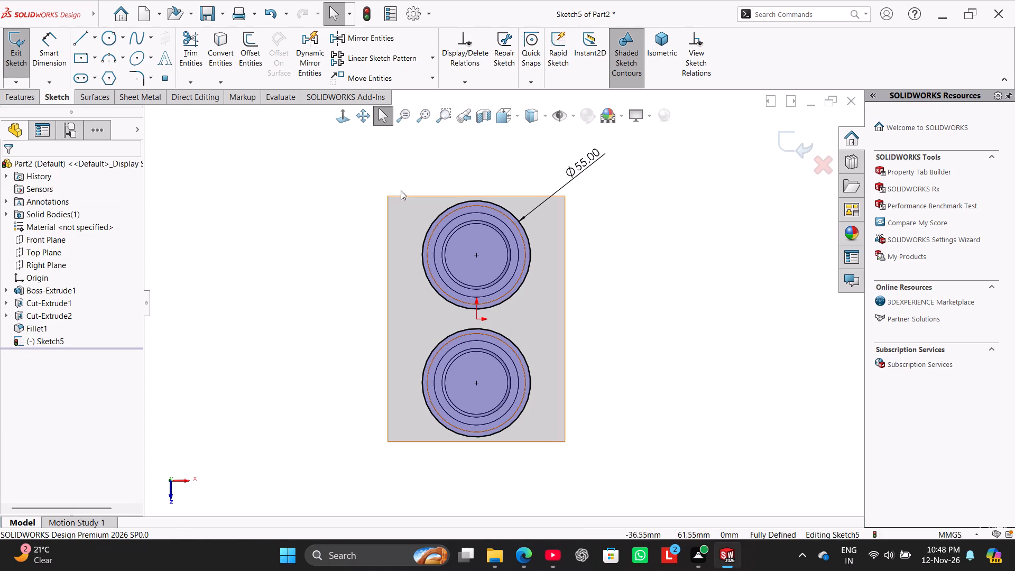
{"action": "left_click", "coordinate": [347, 118]}
{"action": "left_click", "coordinate": [347, 118]}
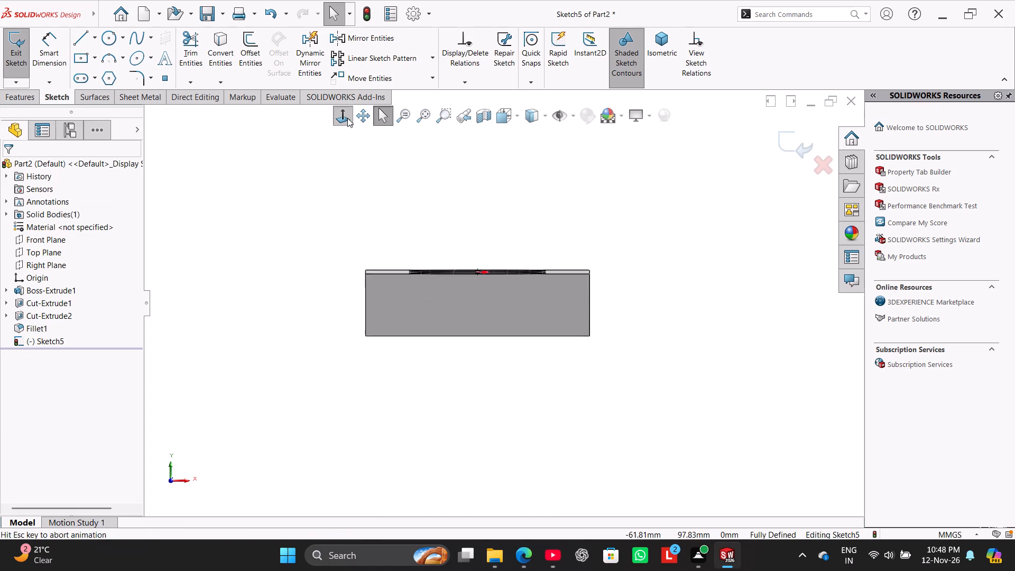
{"action": "left_click", "coordinate": [254, 294]}
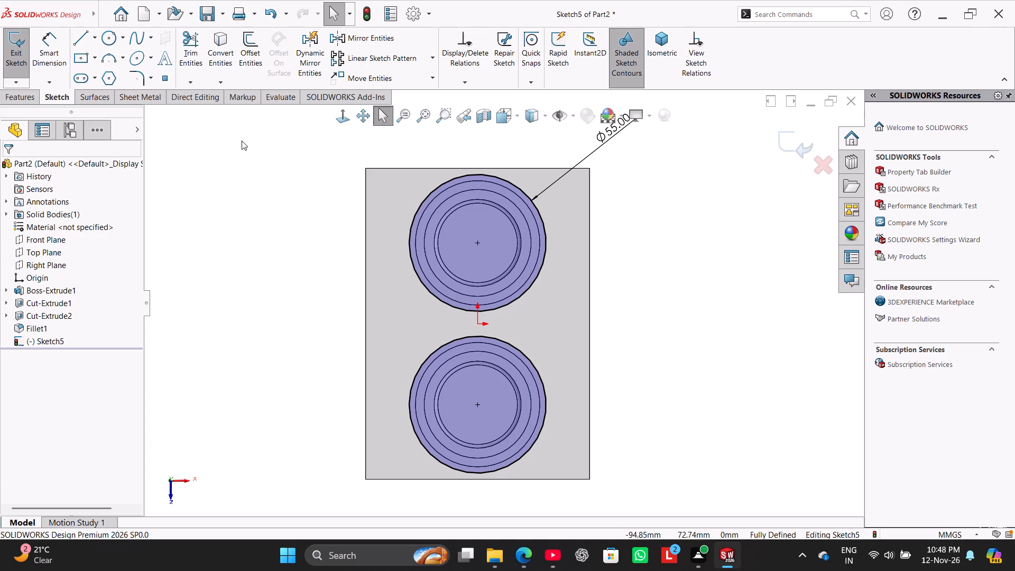
{"action": "left_click_drag", "start_coordinate": [112, 36], "coordinate": [113, 42]}
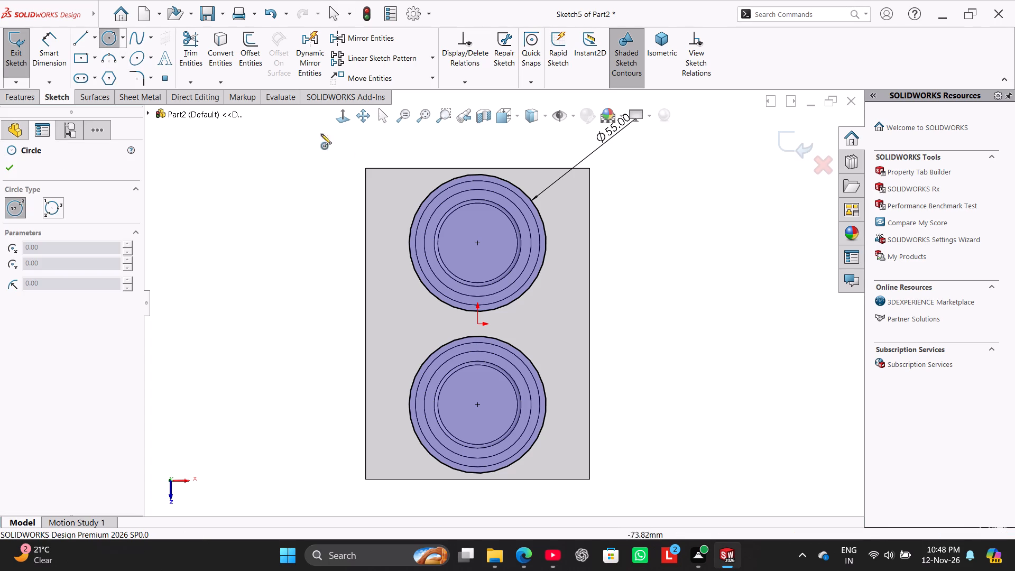
{"action": "left_click", "coordinate": [390, 211]}
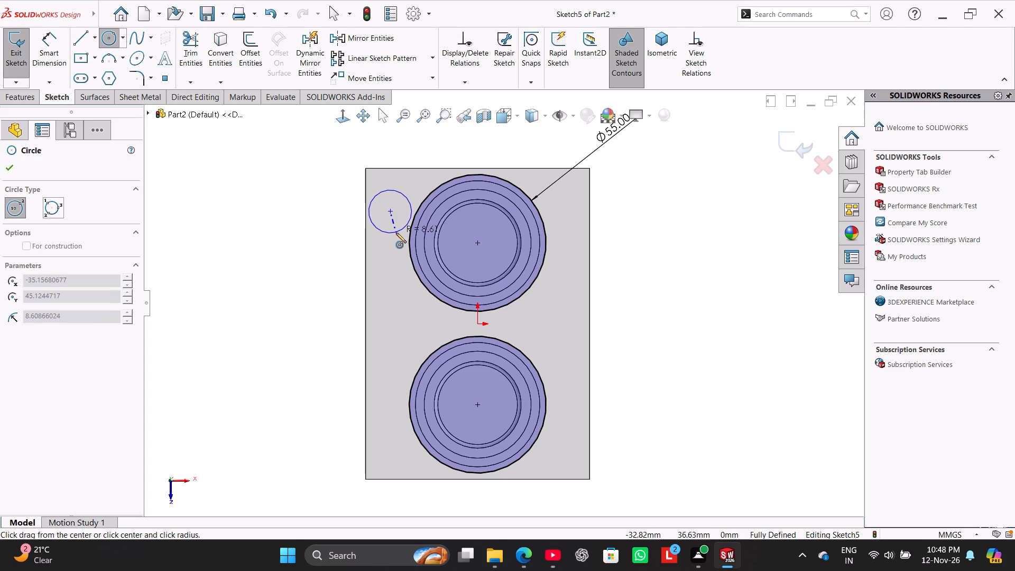
{"action": "left_click", "coordinate": [396, 233]}
{"action": "left_click", "coordinate": [385, 305]}
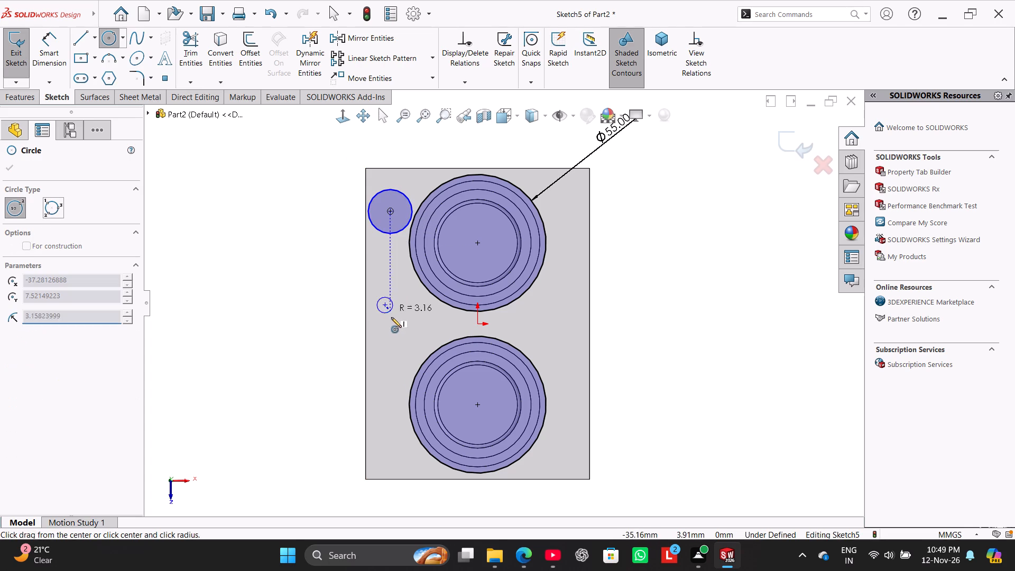
{"action": "left_click", "coordinate": [399, 312]}
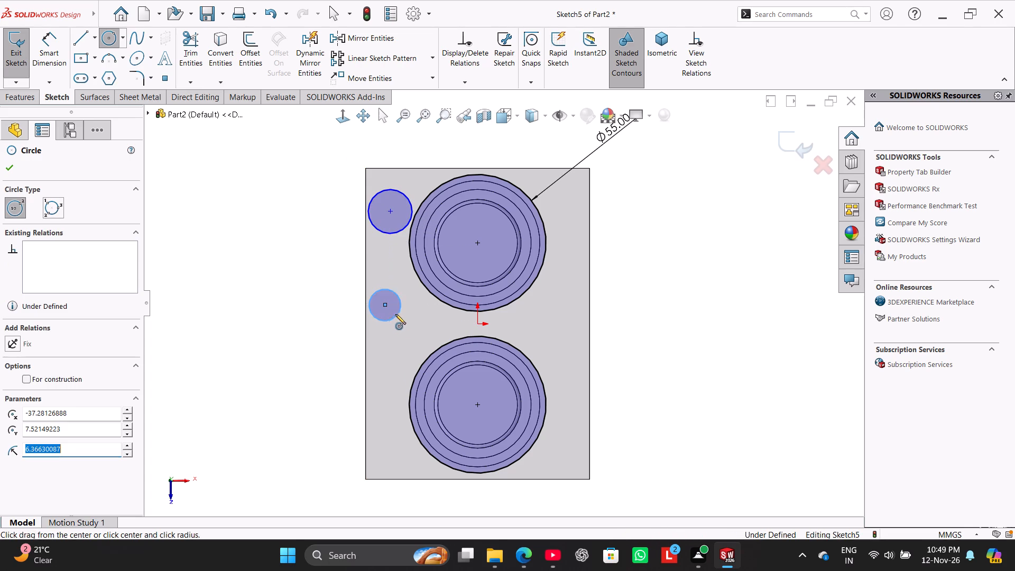
{"action": "left_click", "coordinate": [383, 384]}
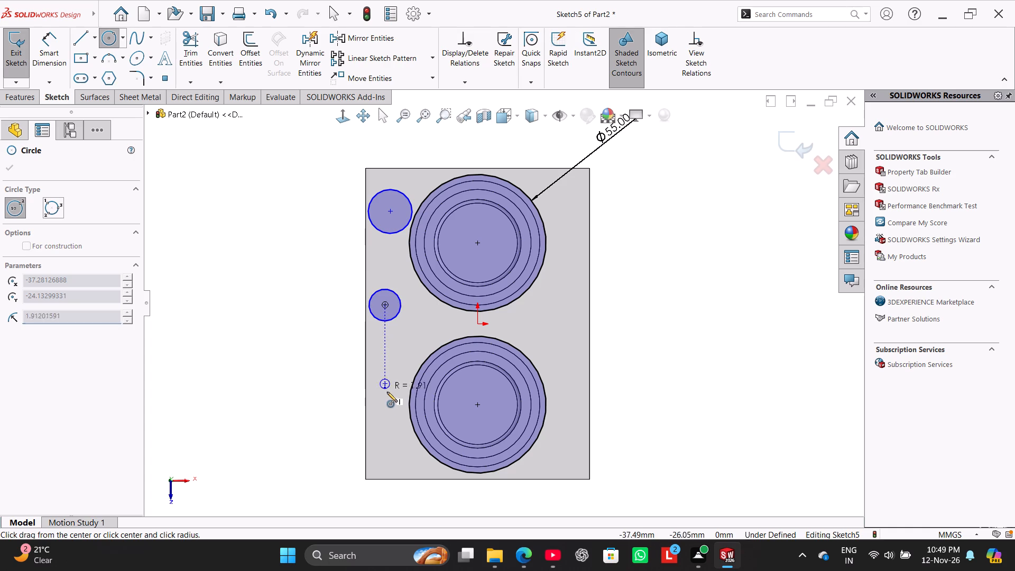
{"action": "left_click", "coordinate": [392, 402]}
{"action": "left_click", "coordinate": [387, 451]}
{"action": "left_click", "coordinate": [396, 461]}
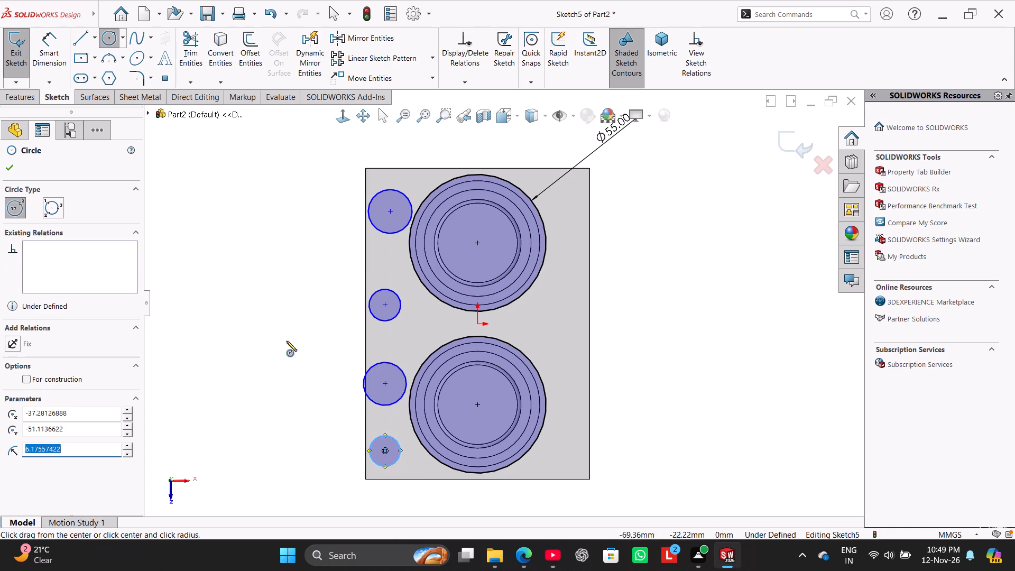
Draw a centerline about 96 mm long joining the centres of the two end circles in the column.
{"action": "left_click", "coordinate": [96, 39]}
{"action": "left_click", "coordinate": [100, 68]}
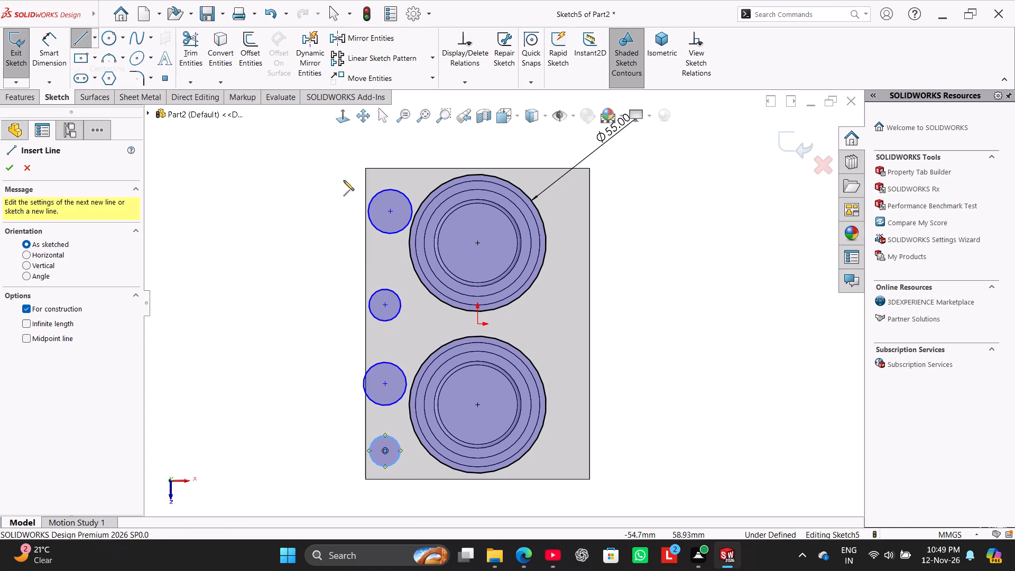
{"action": "left_click", "coordinate": [390, 214]}
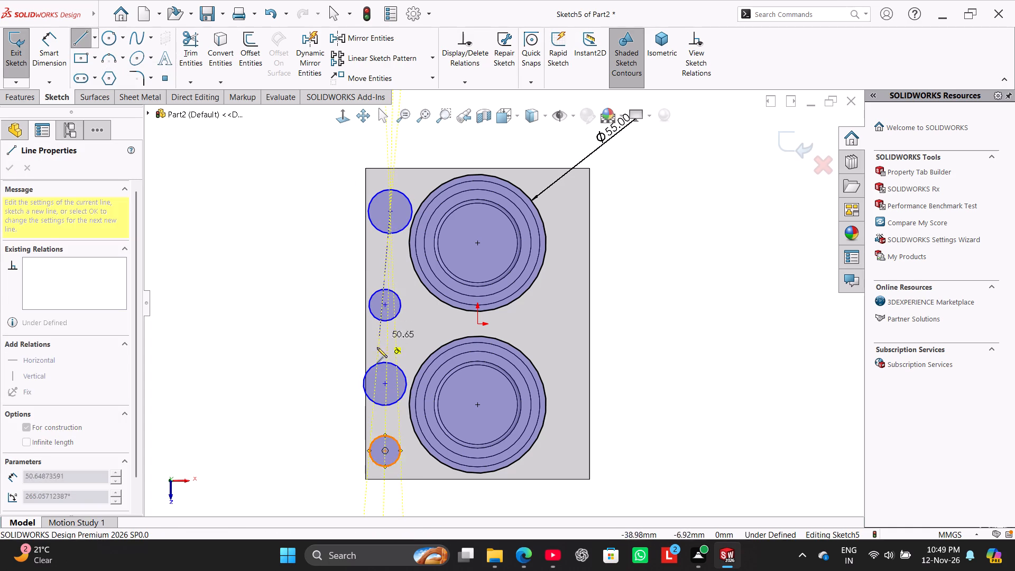
{"action": "left_click", "coordinate": [384, 452]}
{"action": "right_click", "coordinate": [290, 381]}
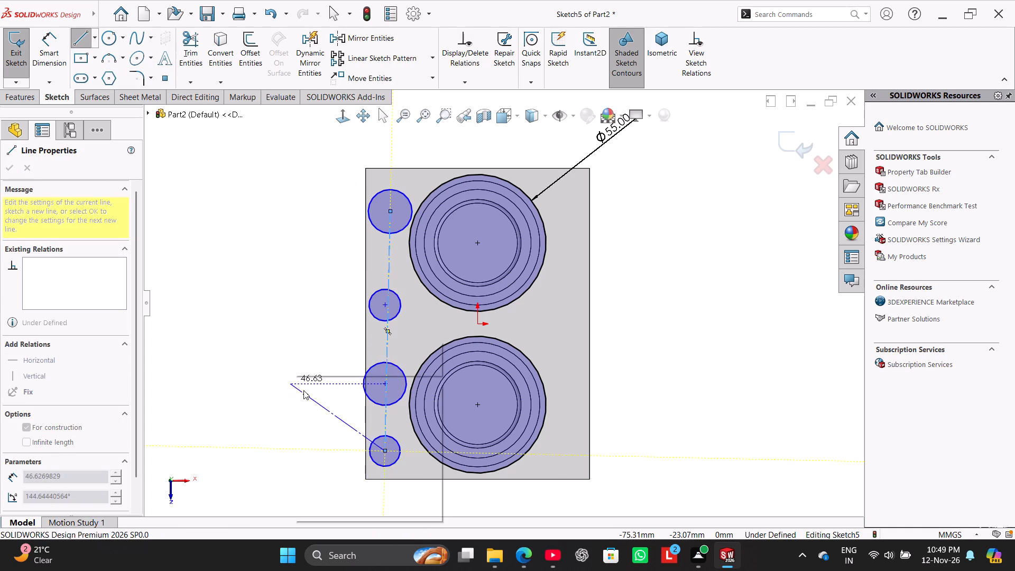
{"action": "left_click", "coordinate": [318, 390]}
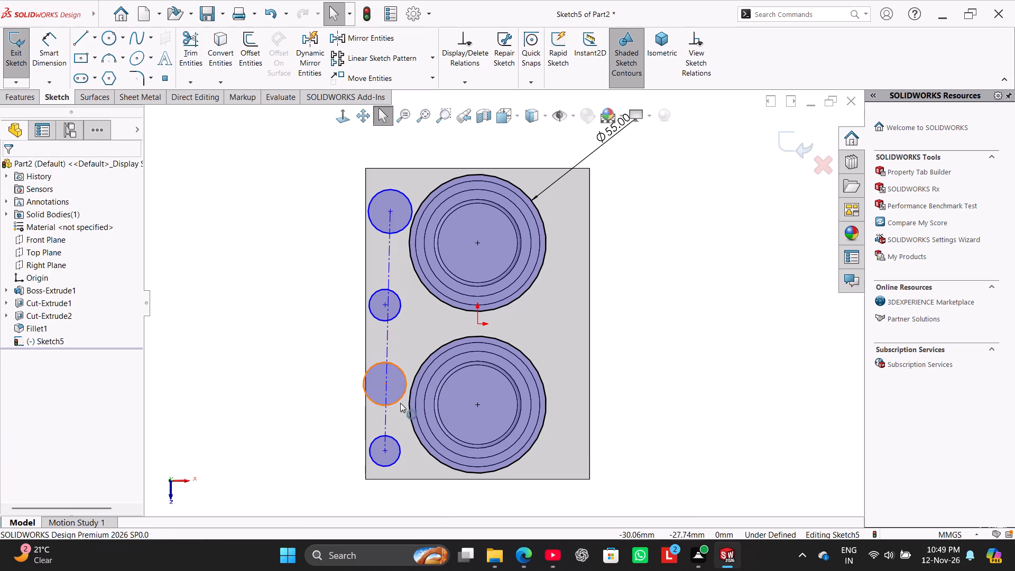
Add Coincident relations between the centerline and the centre points of the two middle circles in the column.
{"action": "left_click", "coordinate": [388, 342], "text": "ctrl"}
{"action": "left_click", "coordinate": [386, 306], "text": "ctrl"}
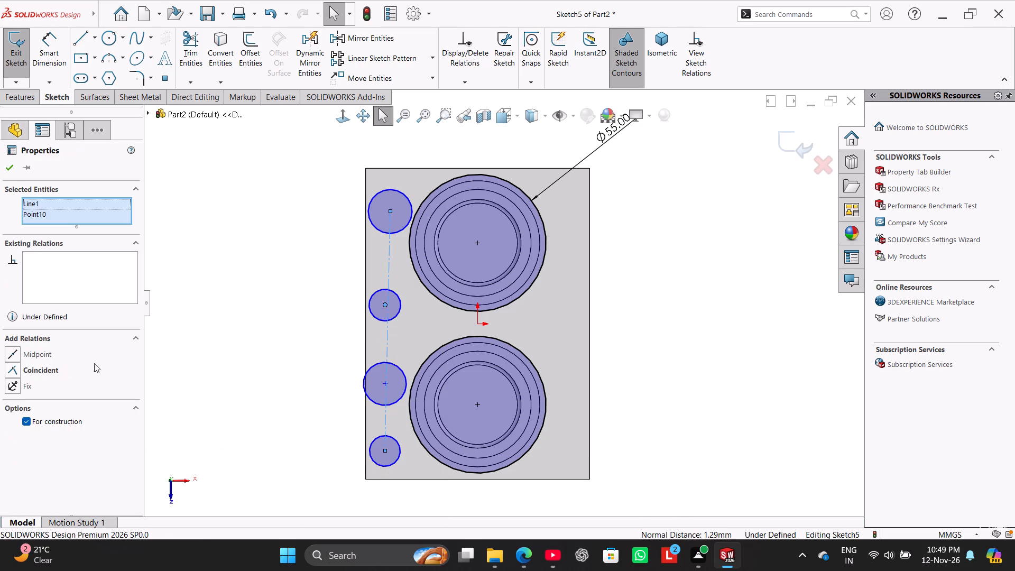
{"action": "left_click", "coordinate": [53, 370]}
{"action": "left_click", "coordinate": [202, 322]}
{"action": "left_click", "coordinate": [384, 395], "text": "ctrl"}
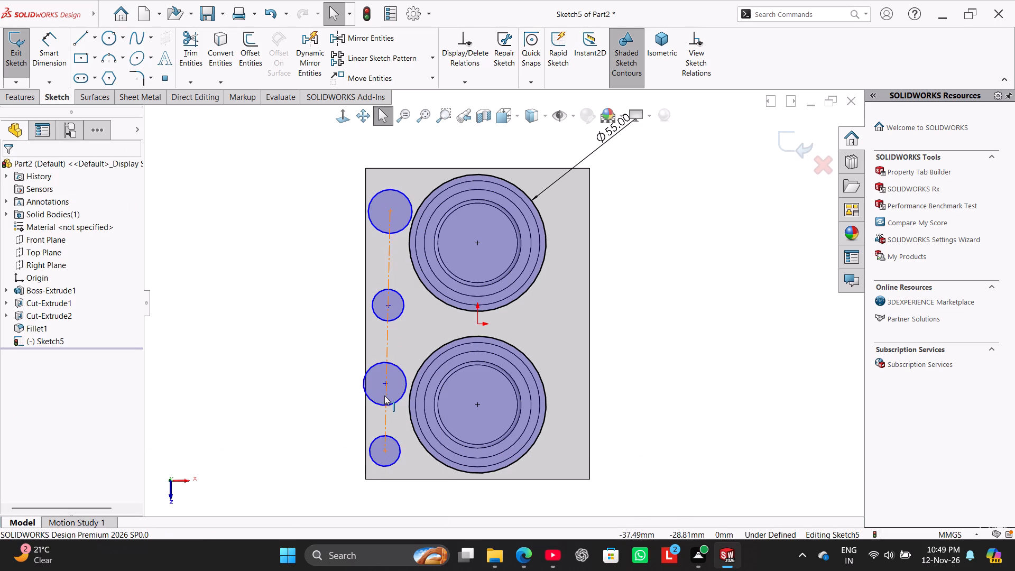
{"action": "left_click", "coordinate": [384, 382], "text": "ctrl"}
{"action": "left_click", "coordinate": [53, 374]}
{"action": "left_click", "coordinate": [220, 314]}
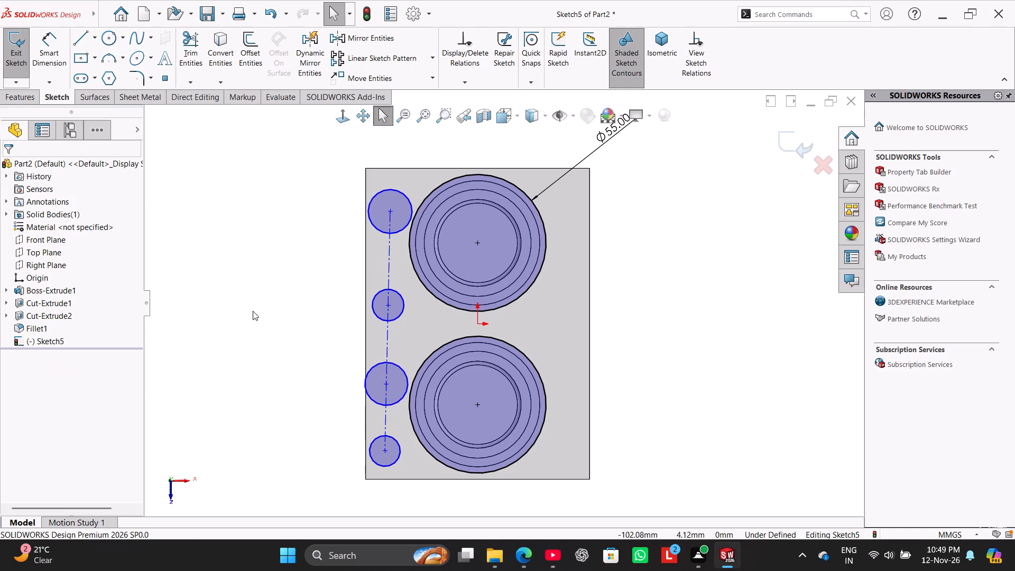
Add a Vertical relation to the centerline through the column of small circles.
{"action": "right_click", "coordinate": [390, 253]}
{"action": "left_click", "coordinate": [418, 225]}
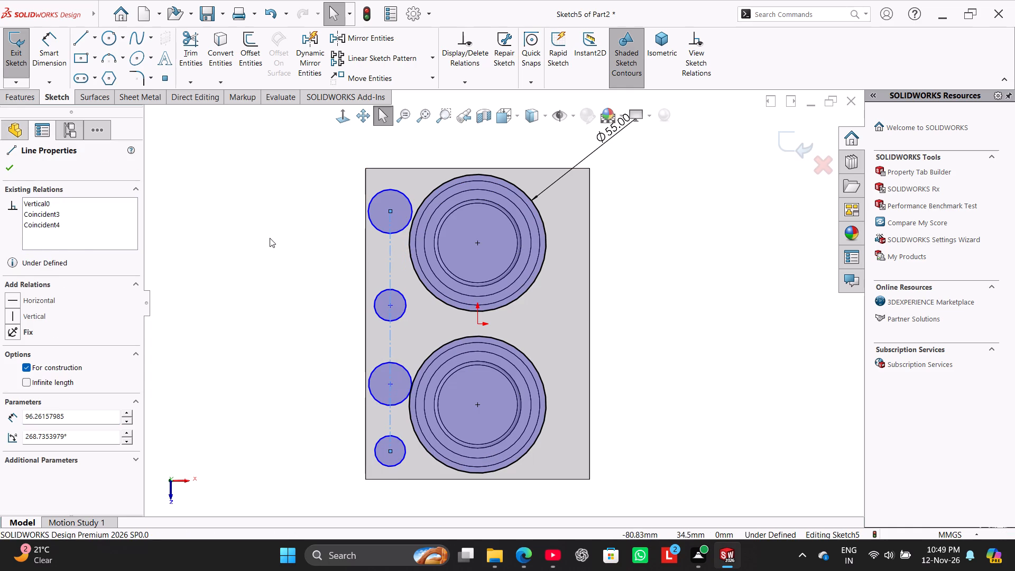
{"action": "left_click", "coordinate": [269, 238]}
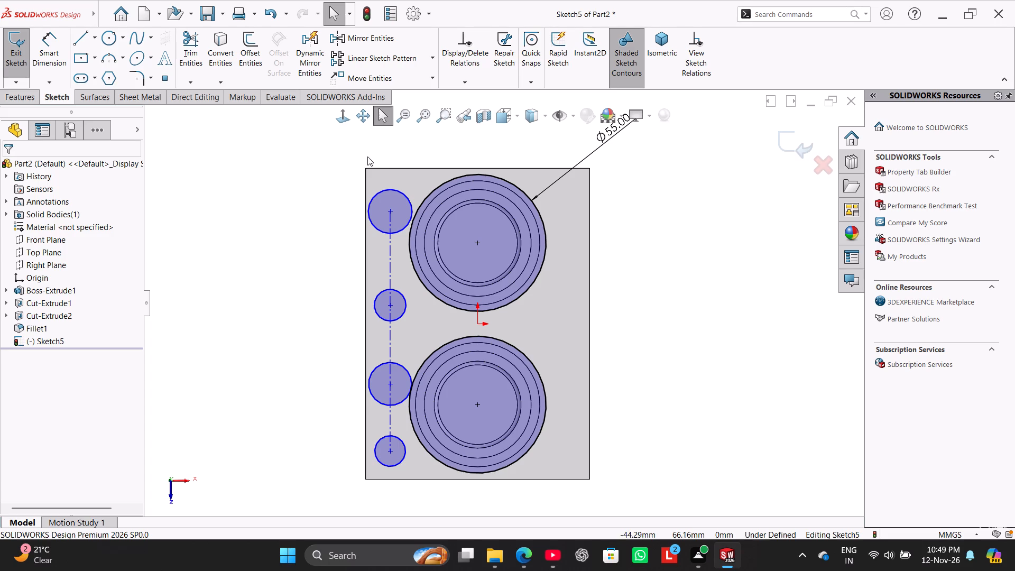
Draw a horizontal centerline from the origin to the block's -X edge.
{"action": "left_click", "coordinate": [94, 36]}
{"action": "left_click", "coordinate": [90, 68]}
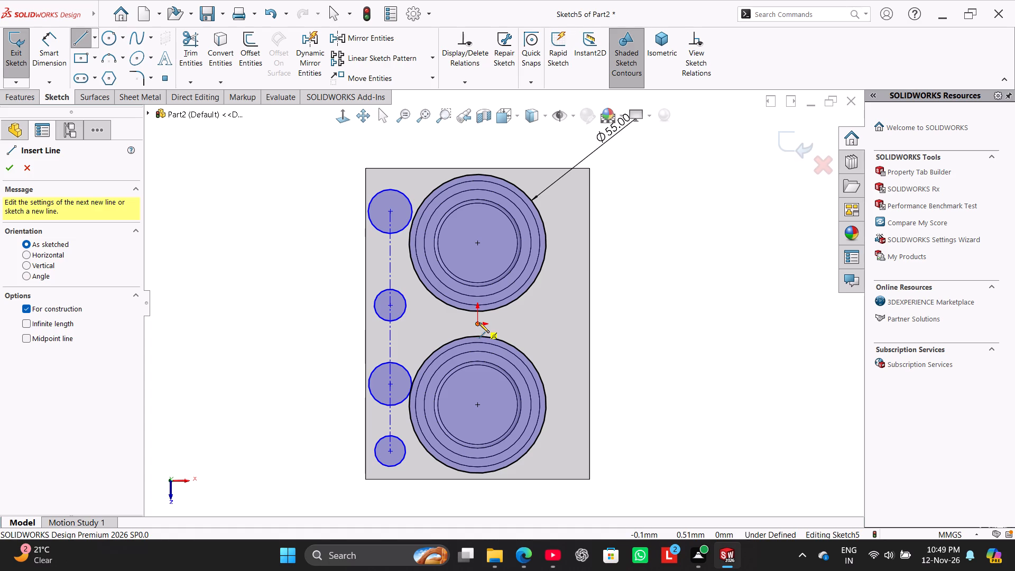
{"action": "left_click", "coordinate": [479, 323]}
{"action": "left_click", "coordinate": [366, 323]}
{"action": "right_click", "coordinate": [247, 286]}
{"action": "left_click", "coordinate": [267, 291]}
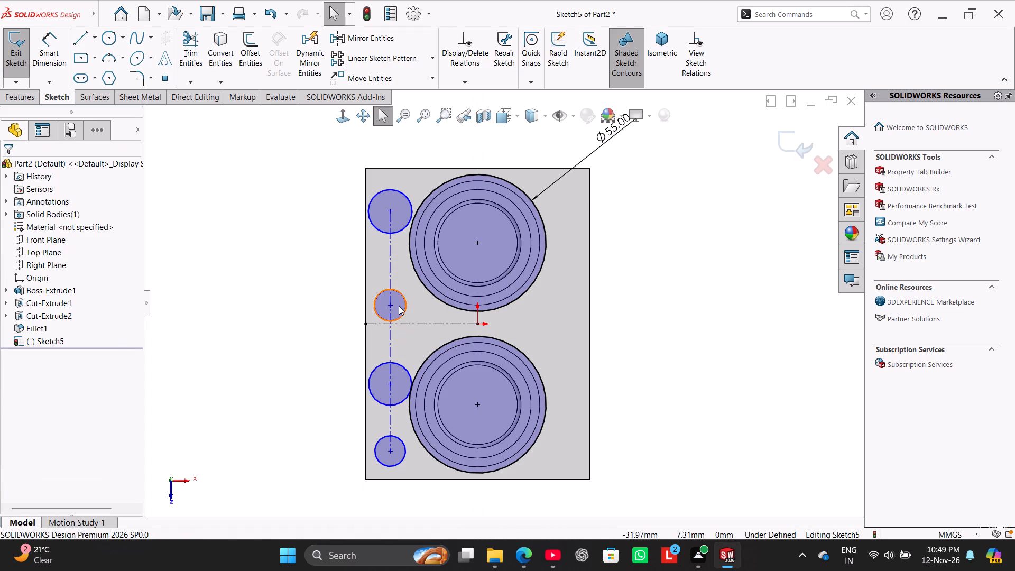
Dimension the distance from the horizontal centerline to the -Z middle circle's centre as 16.5 mm, entered as 33/2.
{"action": "left_click", "coordinate": [50, 53]}
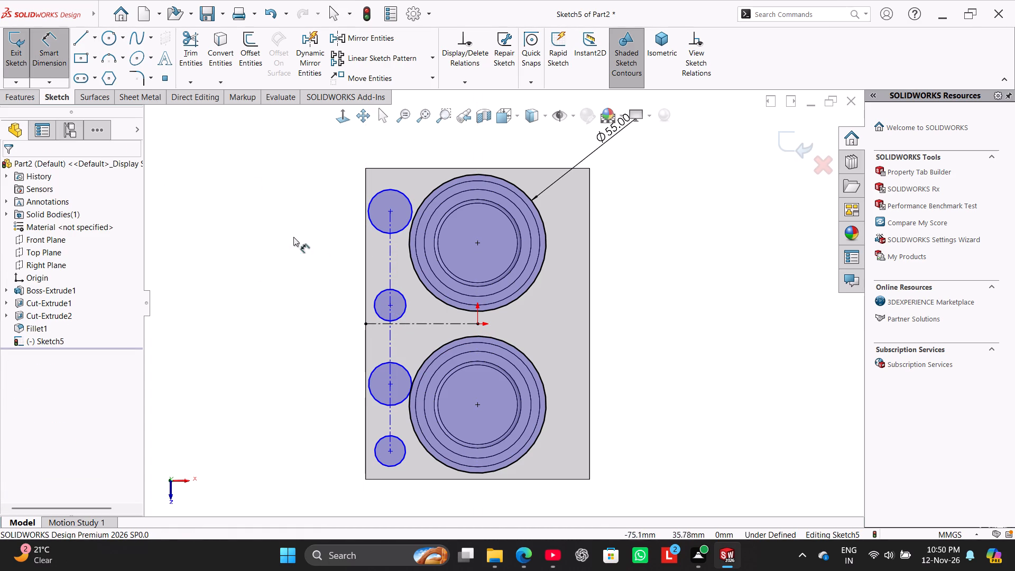
{"action": "left_click", "coordinate": [404, 323]}
{"action": "left_click", "coordinate": [391, 305]}
{"action": "left_click", "coordinate": [307, 294]}
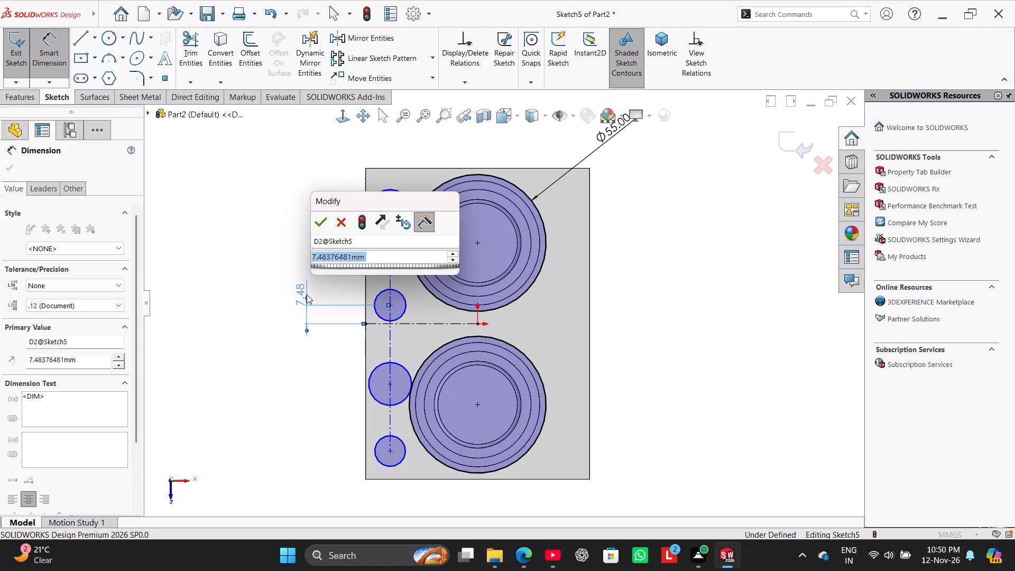
{"action": "type", "text": "33/2"}
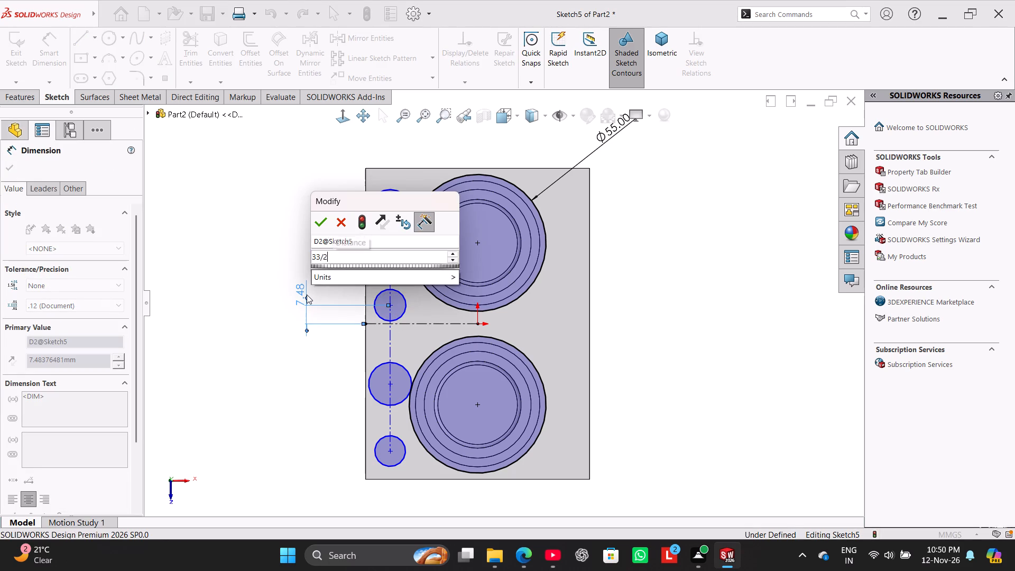
{"action": "key", "text": "Return"}
{"action": "right_click", "coordinate": [213, 283]}
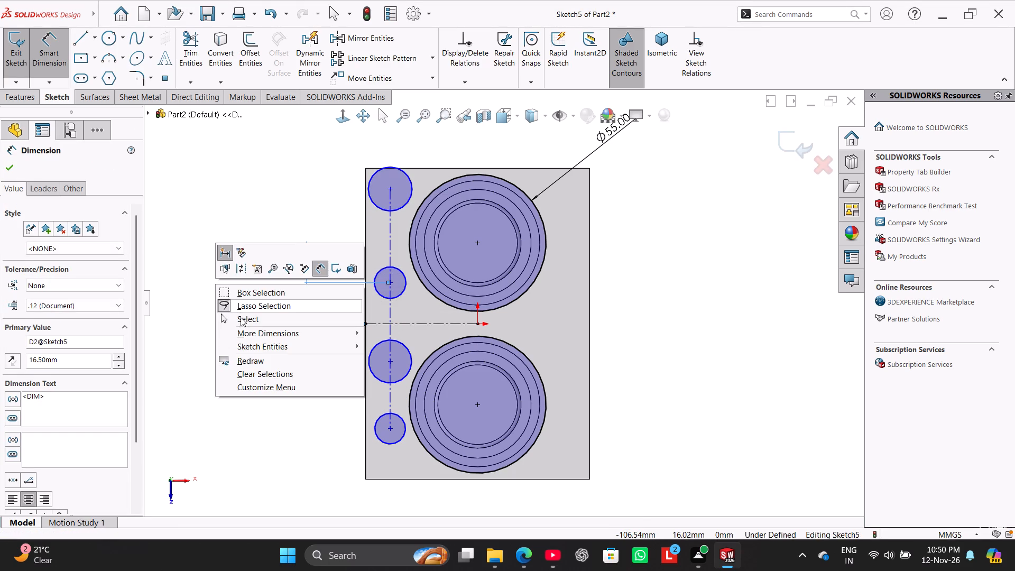
{"action": "left_click", "coordinate": [242, 319]}
Dimension the centre distance between the two middle small circles as 33 mm.
{"action": "left_click", "coordinate": [60, 47]}
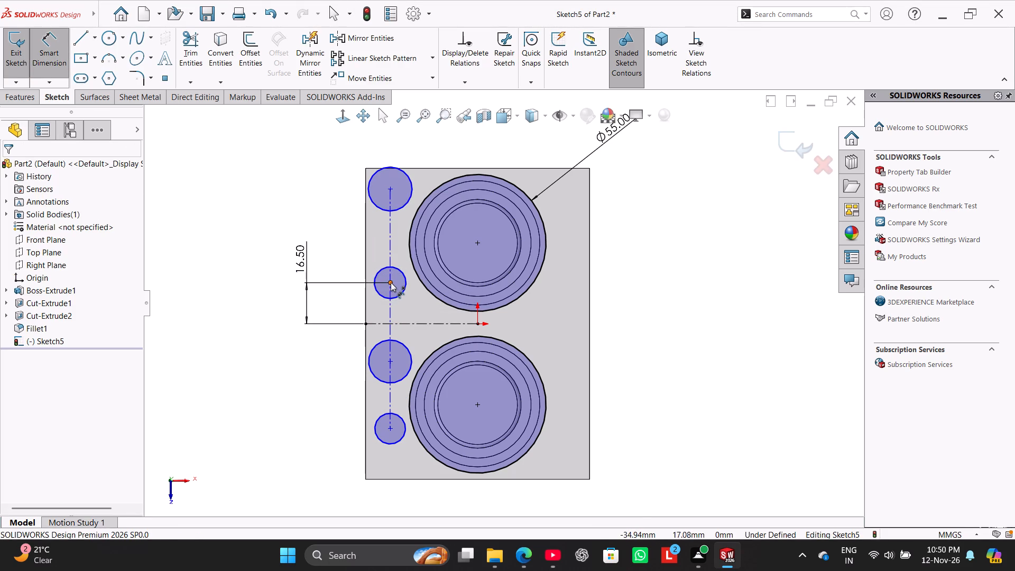
{"action": "left_click", "coordinate": [391, 284]}
{"action": "left_click", "coordinate": [389, 361]}
{"action": "left_click", "coordinate": [259, 335]}
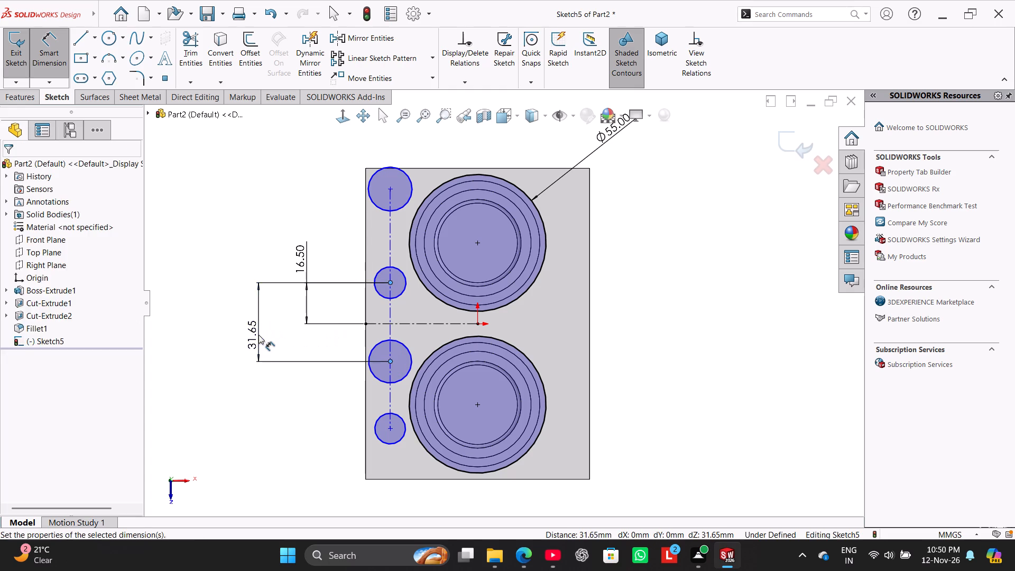
{"action": "type", "text": "33"}
{"action": "key", "text": "Return"}
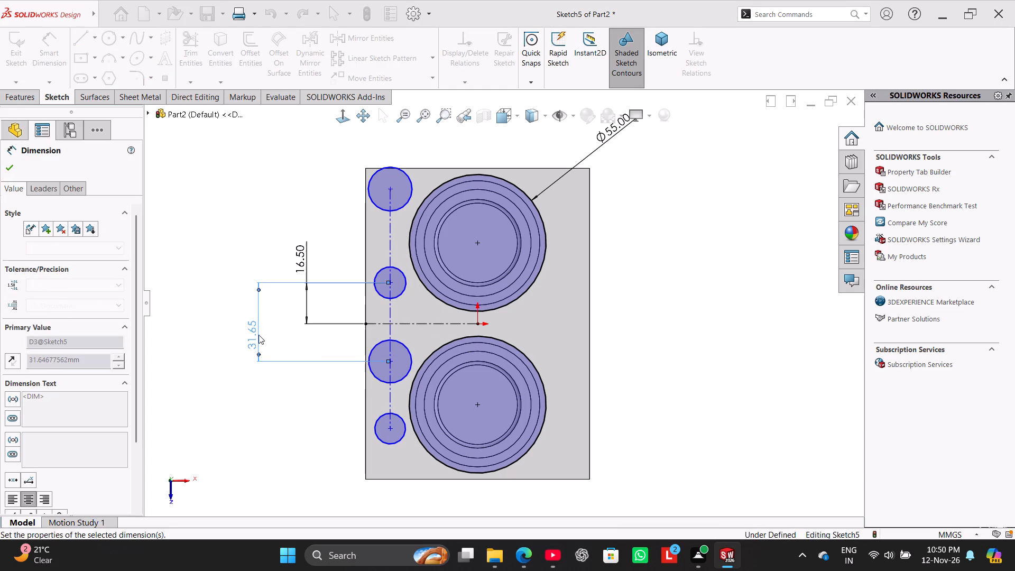
Dimension the centre distance from each end circle to its neighbouring middle circle as 33.5 mm.
{"action": "left_click", "coordinate": [389, 190]}
{"action": "left_click", "coordinate": [392, 285]}
{"action": "left_click", "coordinate": [337, 218]}
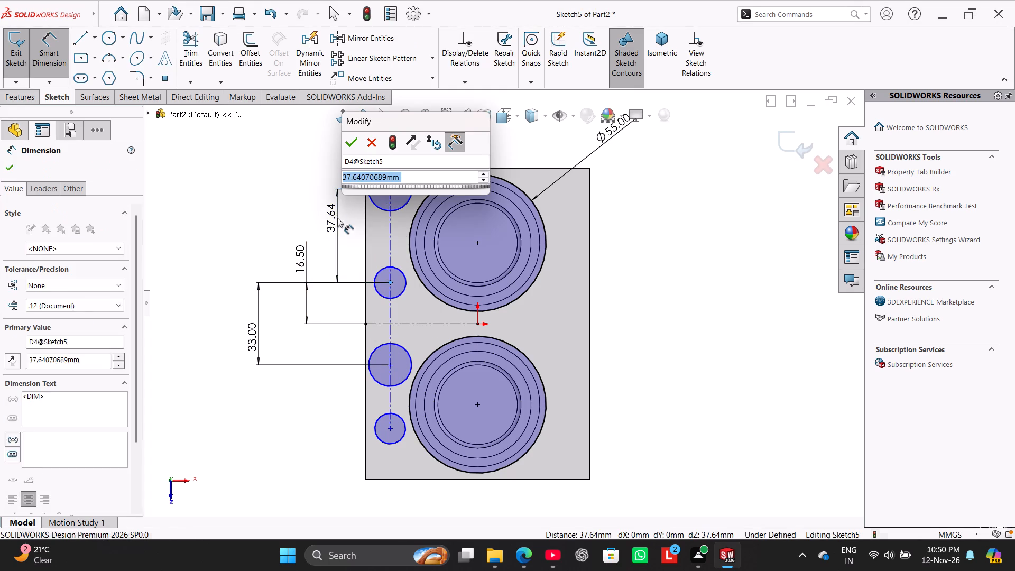
{"action": "type", "text": "33.5"}
{"action": "key", "text": "Return"}
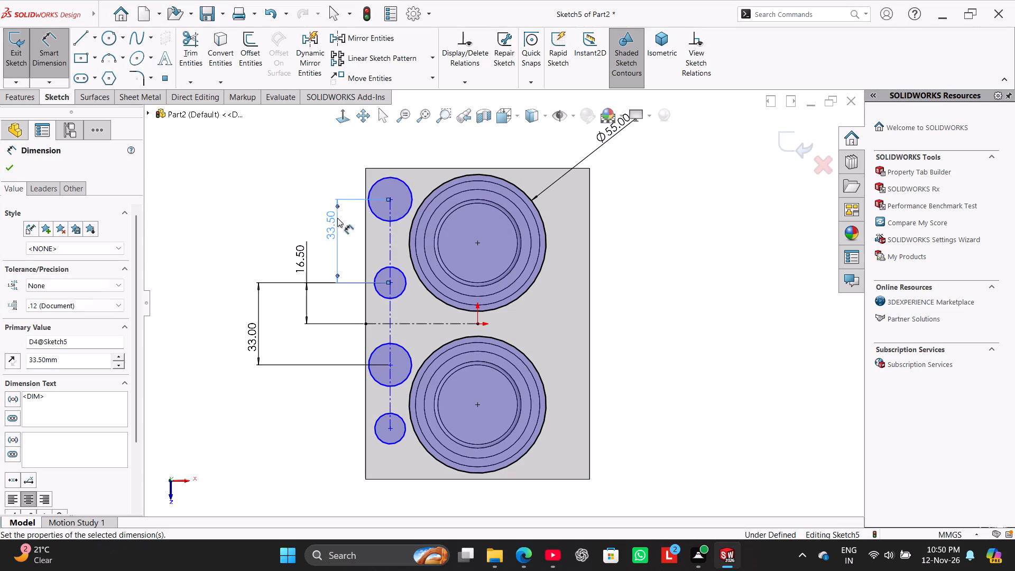
{"action": "left_click", "coordinate": [390, 366]}
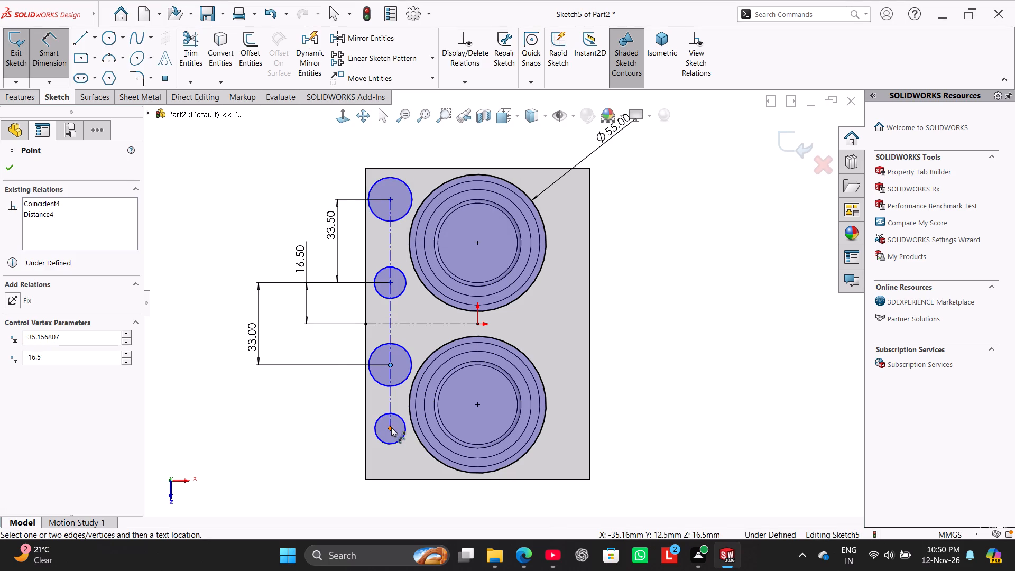
{"action": "left_click", "coordinate": [391, 428]}
{"action": "left_click", "coordinate": [323, 425]}
{"action": "type", "text": "33.5"}
{"action": "key", "text": "Return"}
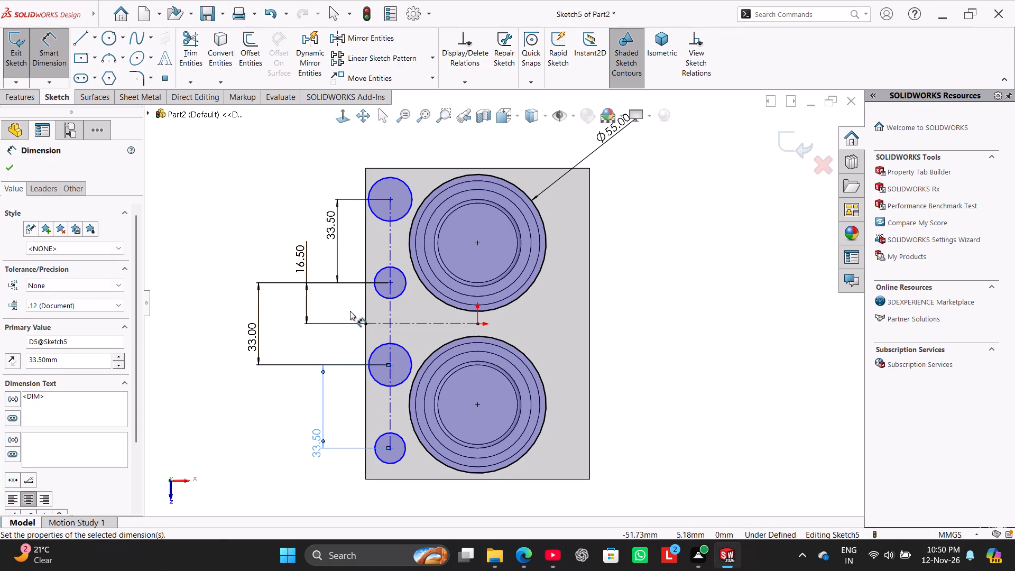
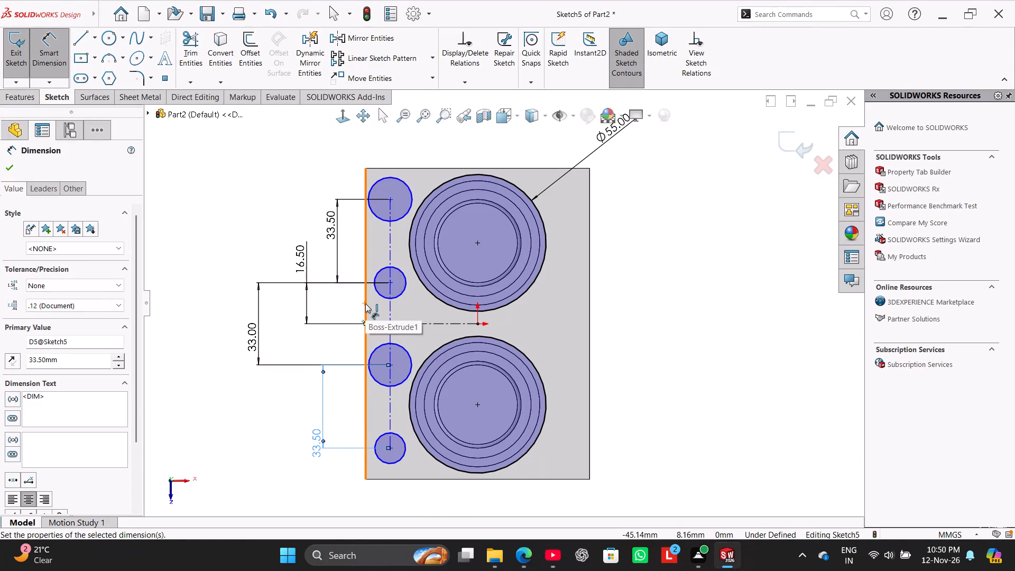
Dimension the distance from the origin to the vertical centerline through the small circles as 35 mm, entered as 70/2.
{"action": "left_click", "coordinate": [475, 324]}
{"action": "left_click", "coordinate": [389, 316]}
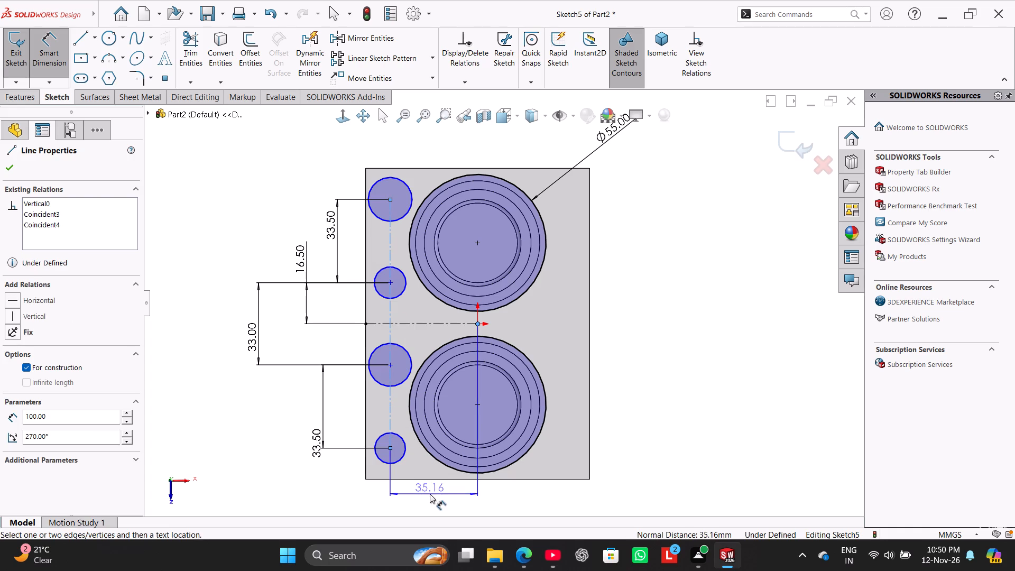
{"action": "left_click", "coordinate": [412, 500]}
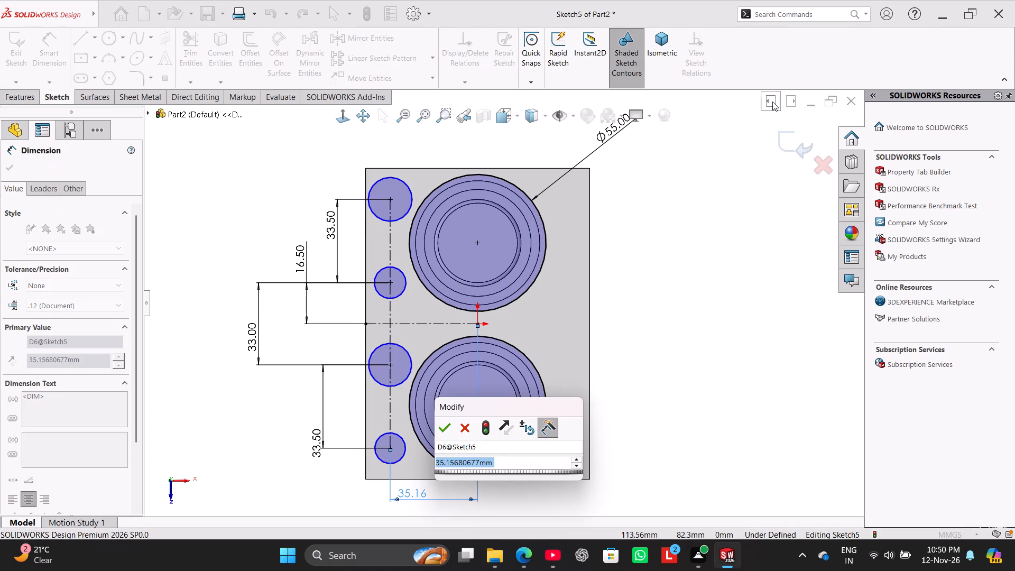
{"action": "type", "text": "70/2"}
{"action": "key", "text": "Return"}
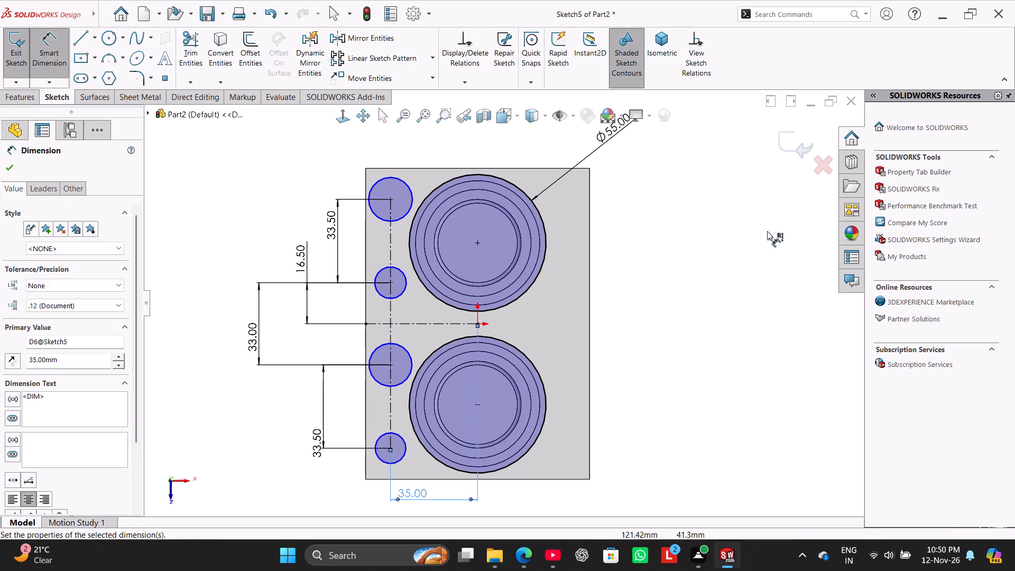
{"action": "right_click", "coordinate": [703, 266]}
{"action": "left_click_drag", "start_coordinate": [728, 303], "coordinate": [723, 300]}
Dimension the diameter of the small circle at the -Z end as 18 mm, entered as 9*2.
{"action": "left_click", "coordinate": [45, 51]}
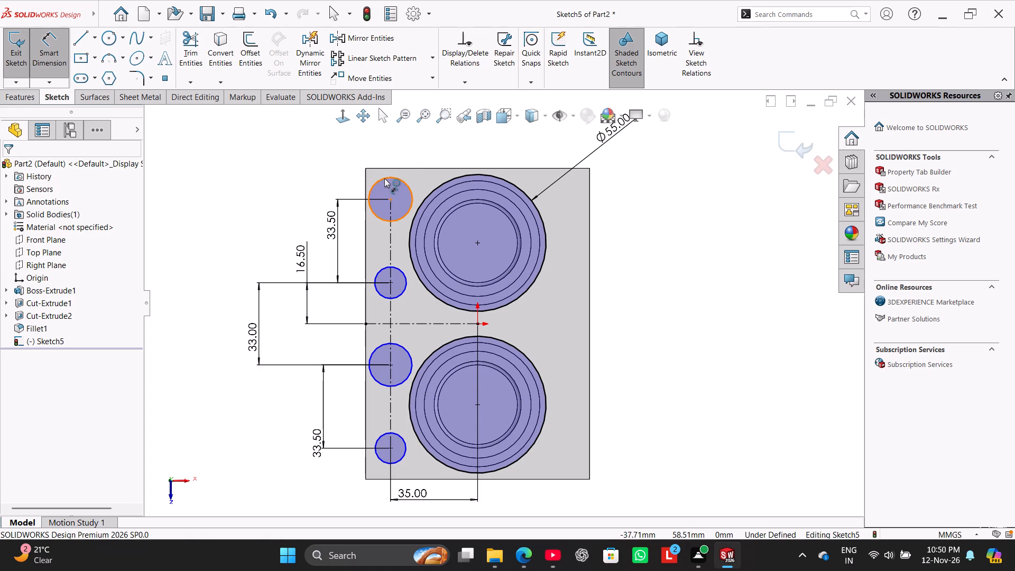
{"action": "left_click_drag", "start_coordinate": [384, 178], "coordinate": [385, 172]}
{"action": "left_click", "coordinate": [440, 142]}
{"action": "type", "text": "9*2"}
{"action": "key", "text": "Return"}
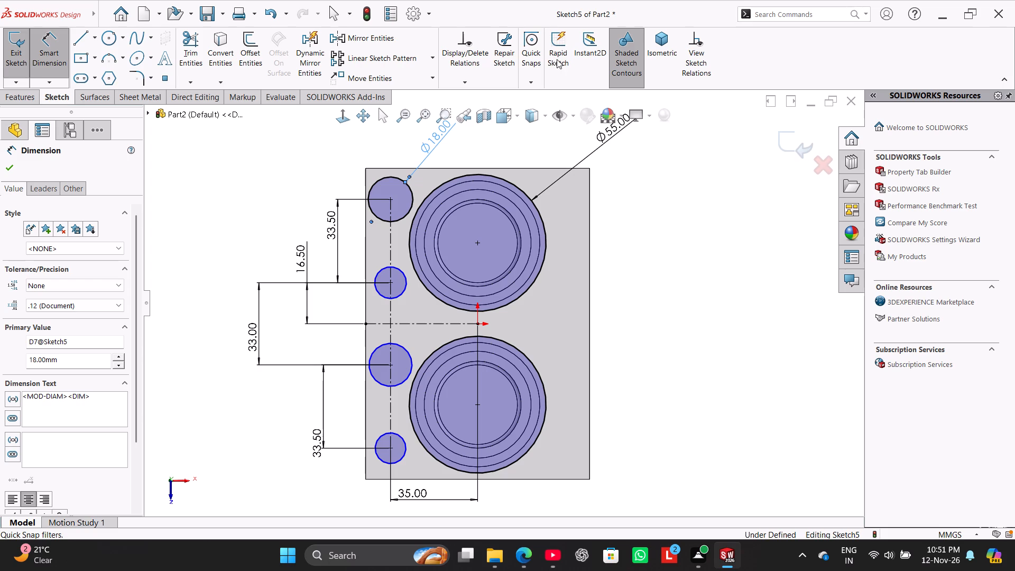
{"action": "right_click", "coordinate": [646, 220]}
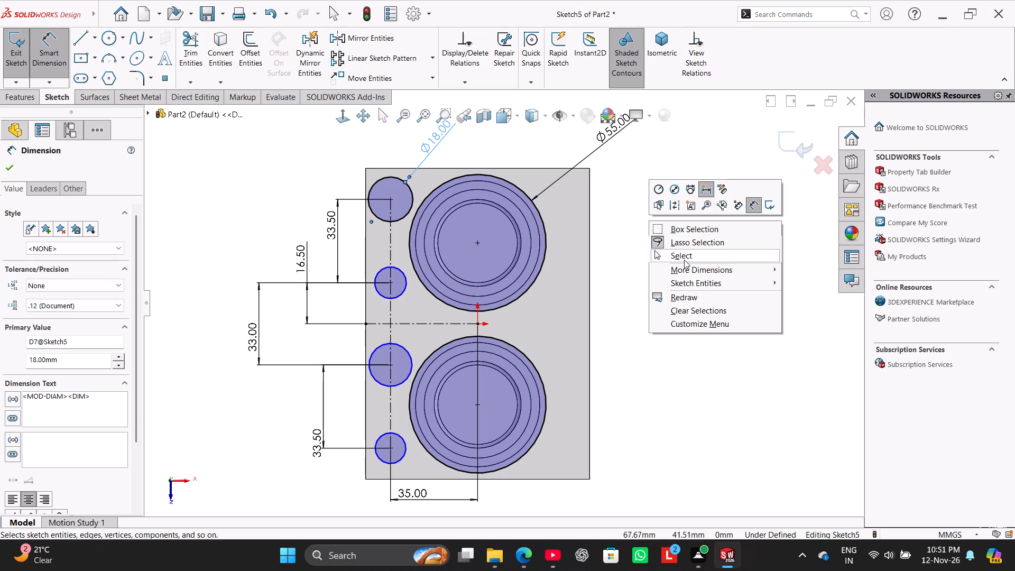
{"action": "left_click", "coordinate": [684, 260]}
Apply an Equal relation to all four small circles in the column.
{"action": "left_click", "coordinate": [405, 219], "text": "ctrl"}
{"action": "left_click", "coordinate": [403, 275], "text": "ctrl"}
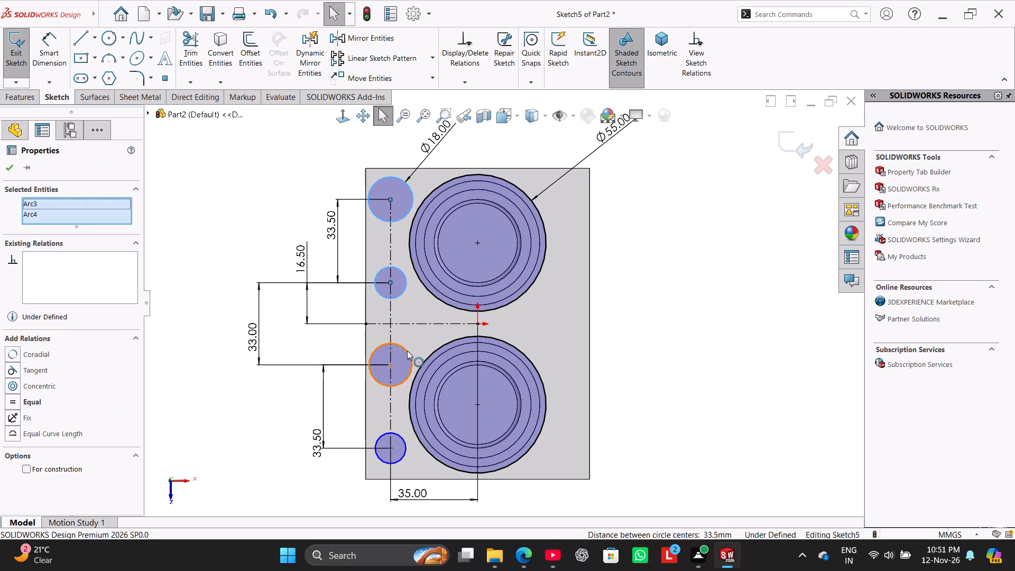
{"action": "left_click", "coordinate": [407, 351], "text": "ctrl"}
{"action": "left_click", "coordinate": [398, 434], "text": "ctrl"}
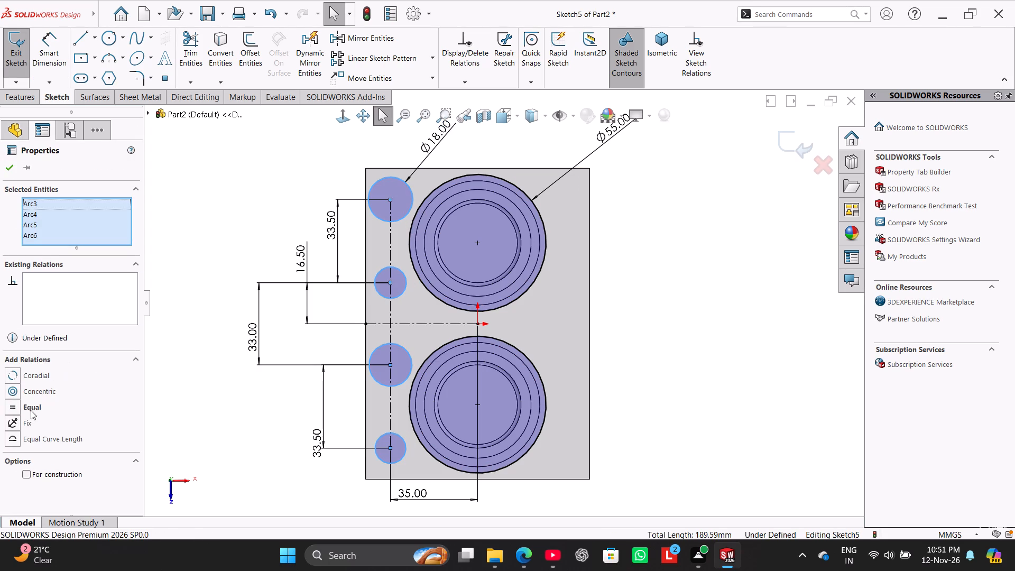
{"action": "left_click", "coordinate": [31, 410]}
{"action": "left_click", "coordinate": [189, 199]}
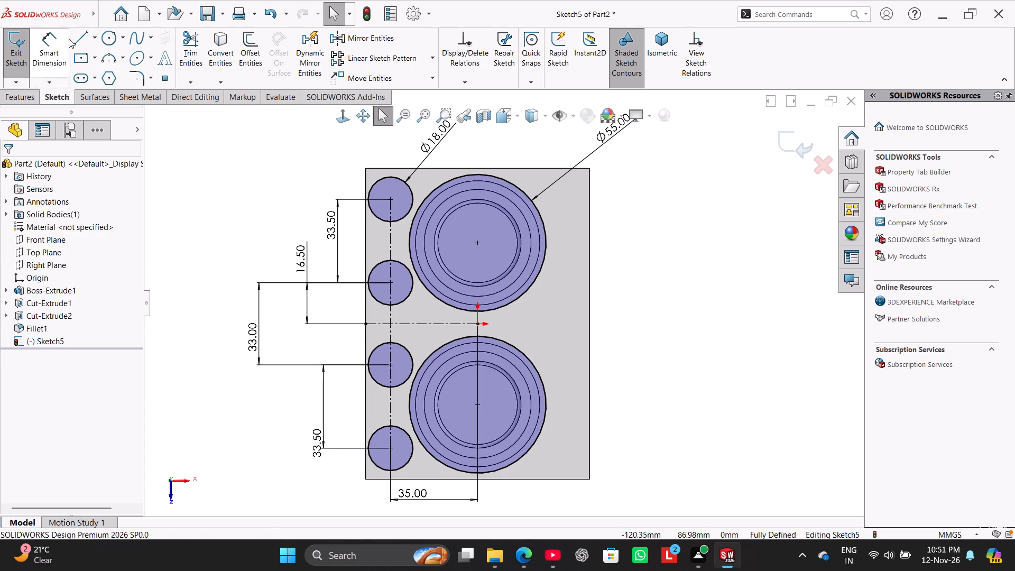
Offset the block's -X edge inward by 5.5 mm, with the direction reversed.
{"action": "left_click", "coordinate": [247, 49]}
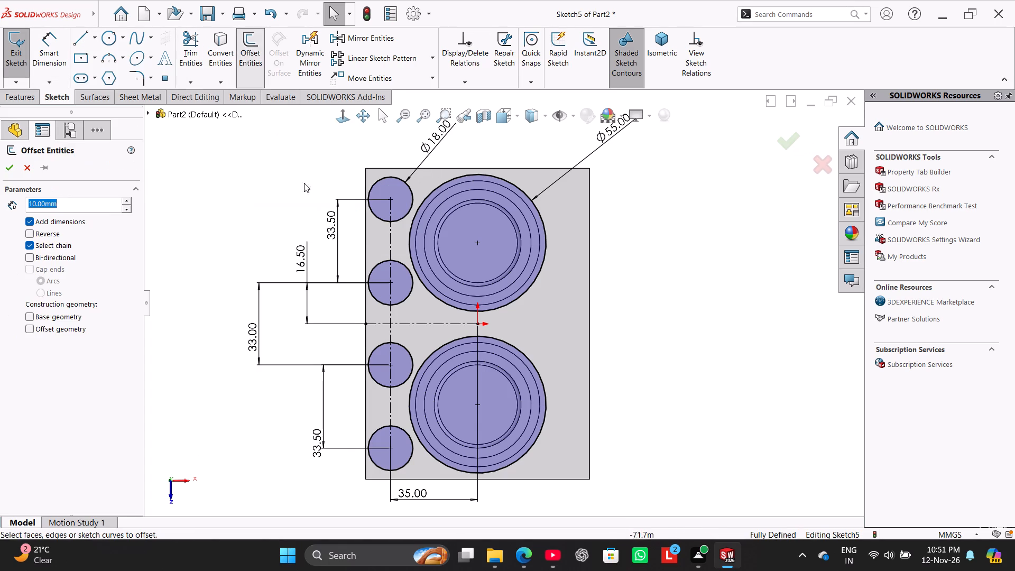
{"action": "left_click", "coordinate": [365, 252]}
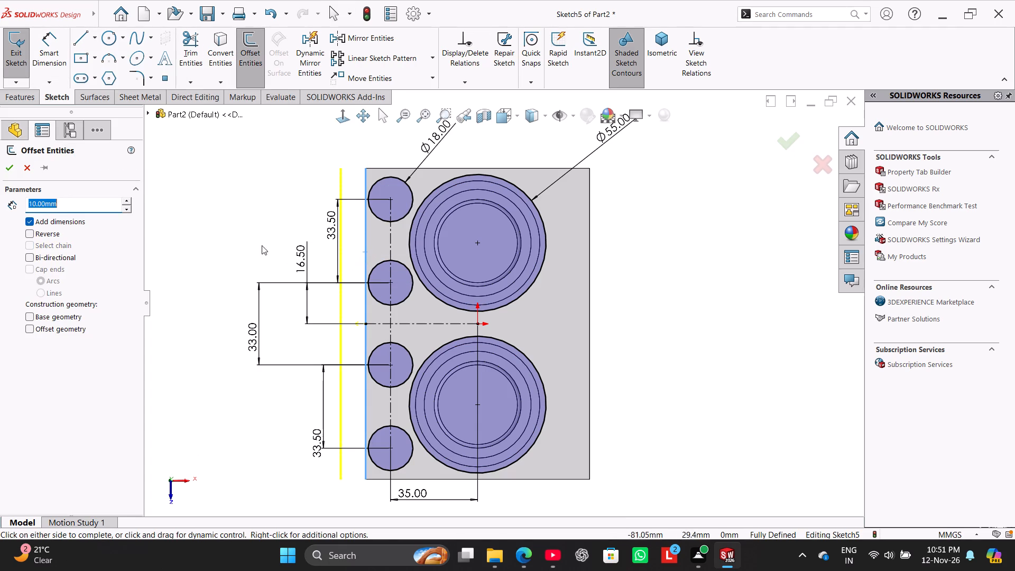
{"action": "left_click", "coordinate": [58, 234]}
{"action": "double_click", "coordinate": [73, 202]}
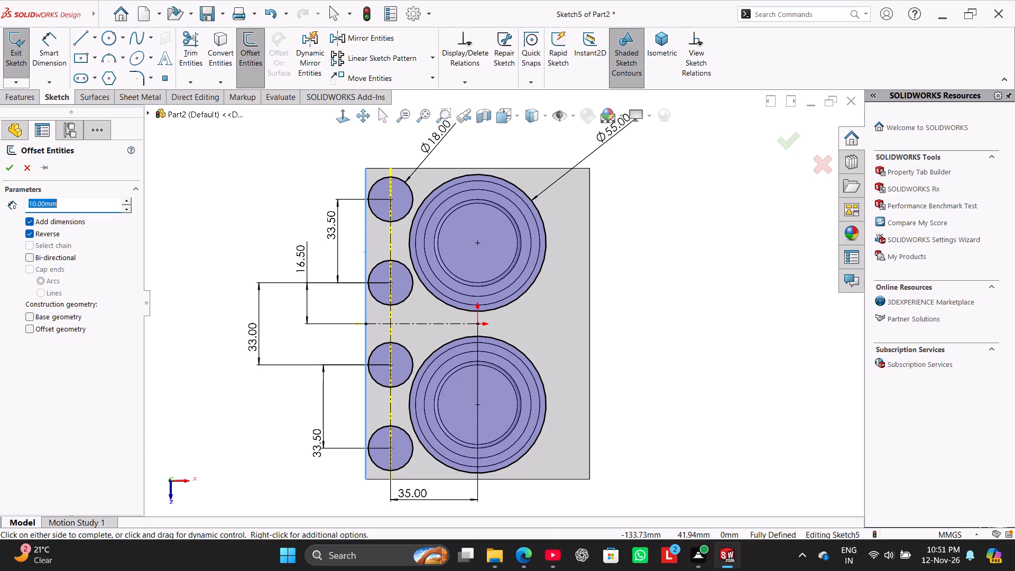
{"action": "type", "text": "5.5"}
{"action": "key", "text": "Return"}
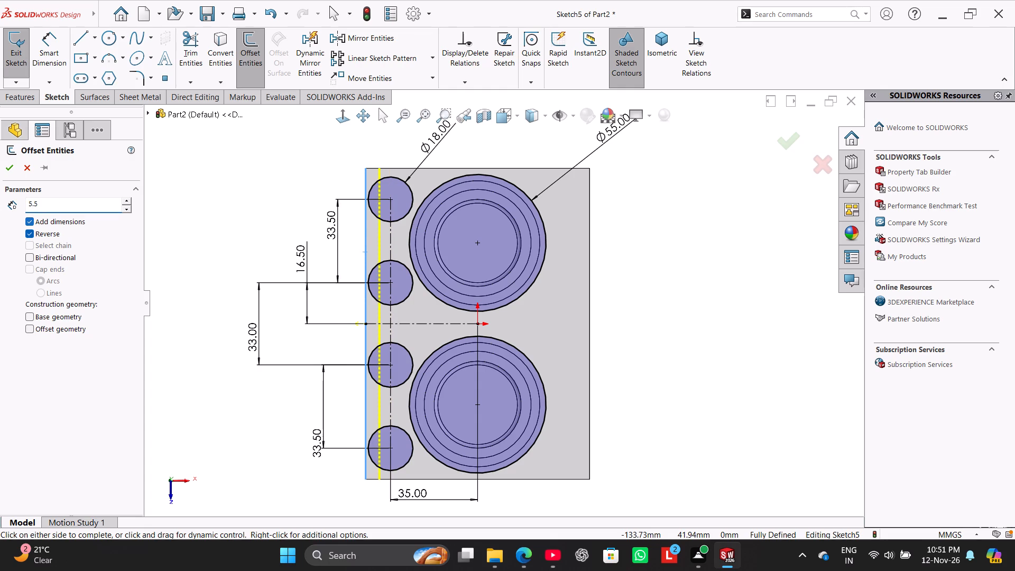
{"action": "left_click", "coordinate": [11, 170]}
{"action": "left_click", "coordinate": [179, 186]}
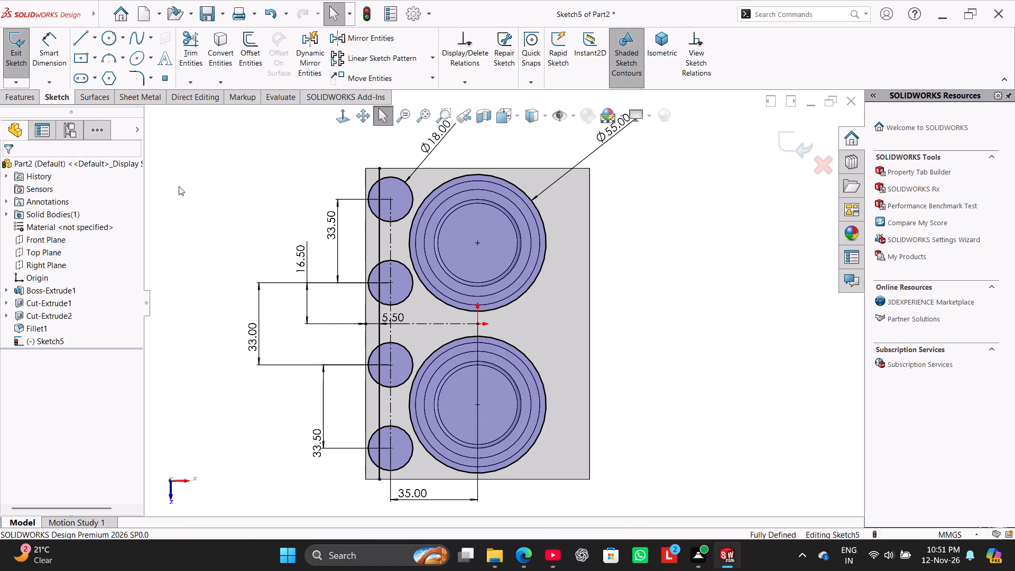
Trim the arcs of both end circles on the -X side of the offset line, and the line's ends beyond those circles.
{"action": "scroll", "coordinate": [415, 318], "scroll_direction": "down", "scroll_amount": 2}
{"action": "scroll", "coordinate": [415, 318], "scroll_direction": "up", "scroll_amount": 1}
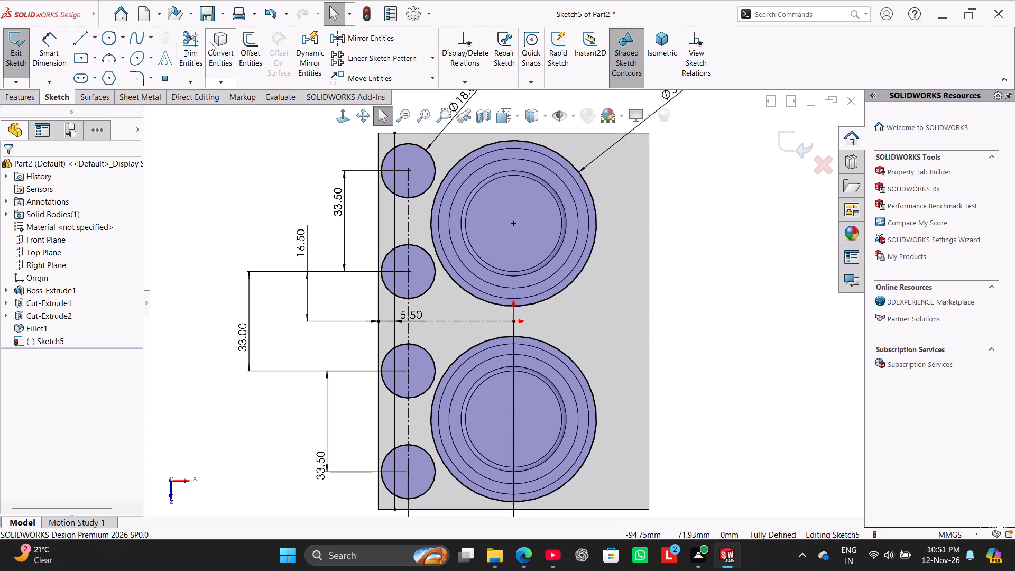
{"action": "left_click", "coordinate": [193, 39]}
{"action": "left_click_drag", "start_coordinate": [384, 143], "coordinate": [384, 160]}
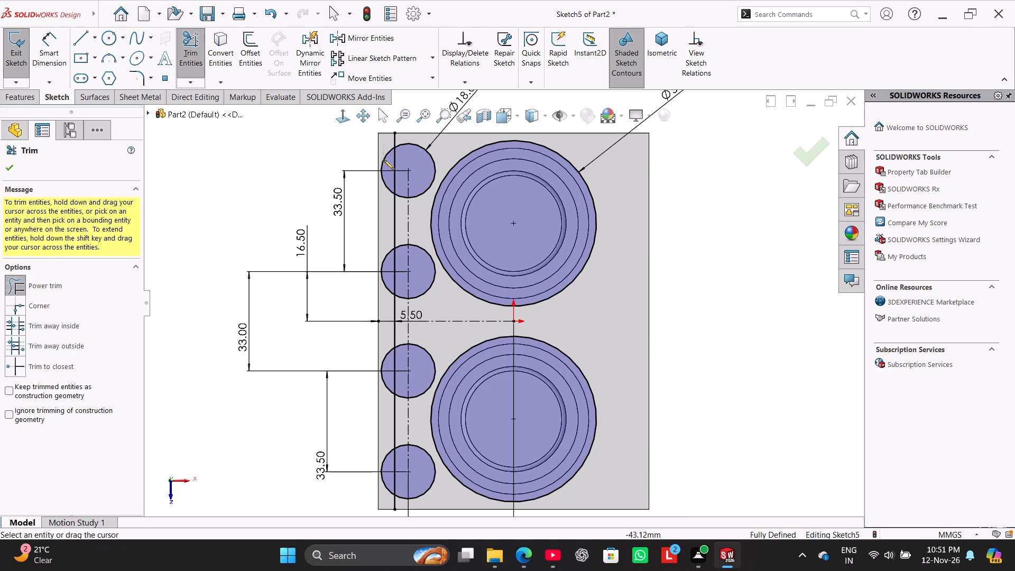
{"action": "left_click_drag", "start_coordinate": [384, 160], "coordinate": [385, 163]}
{"action": "left_click_drag", "start_coordinate": [401, 139], "coordinate": [392, 139]}
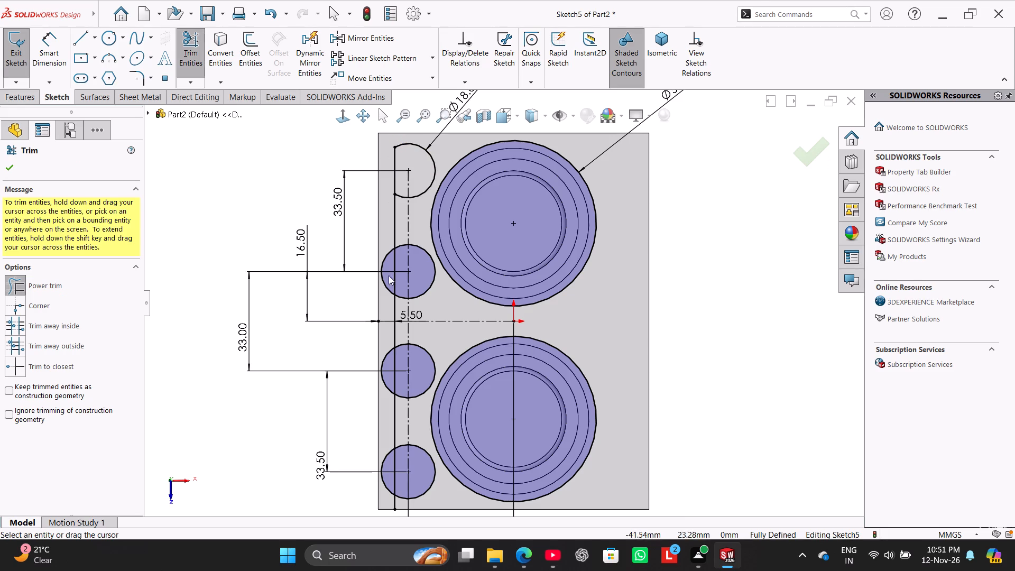
{"action": "left_click_drag", "start_coordinate": [398, 500], "coordinate": [389, 498]}
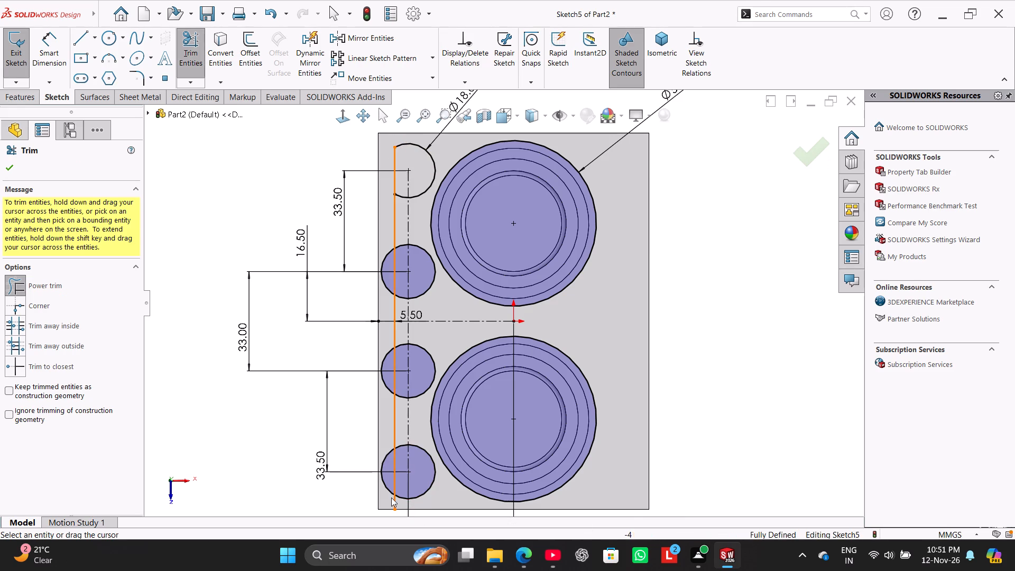
{"action": "scroll", "coordinate": [389, 506], "scroll_direction": "down", "scroll_amount": 4}
{"action": "left_click_drag", "start_coordinate": [437, 446], "coordinate": [416, 420]}
{"action": "left_click_drag", "start_coordinate": [416, 418], "coordinate": [416, 403]}
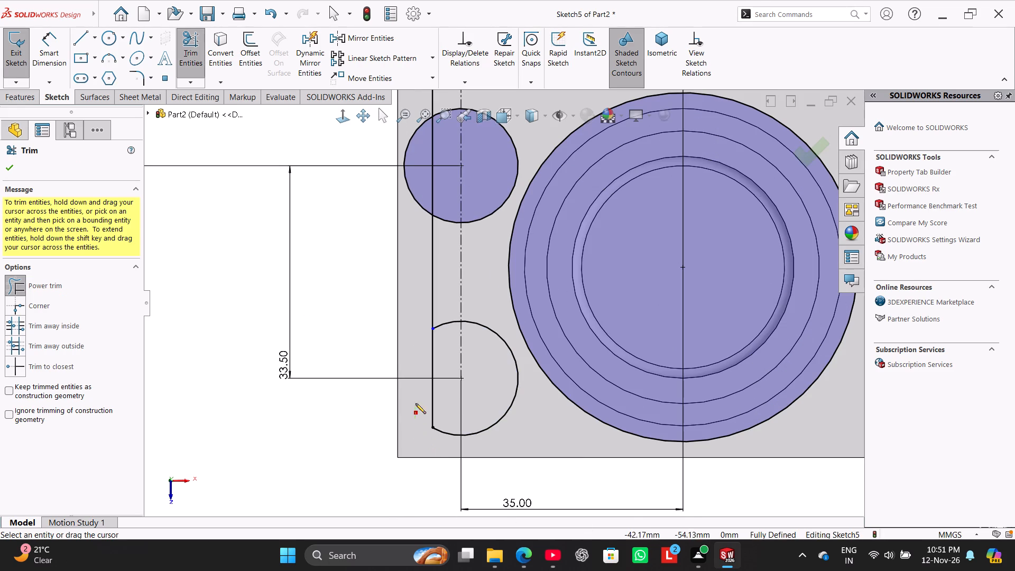
{"action": "left_click_drag", "start_coordinate": [416, 403], "coordinate": [417, 395]}
Trim the arcs of the two middle small circles lying on the -X side of the offset line.
{"action": "scroll", "coordinate": [415, 240], "scroll_direction": "up", "scroll_amount": 3}
{"action": "left_click_drag", "start_coordinate": [448, 196], "coordinate": [456, 223]}
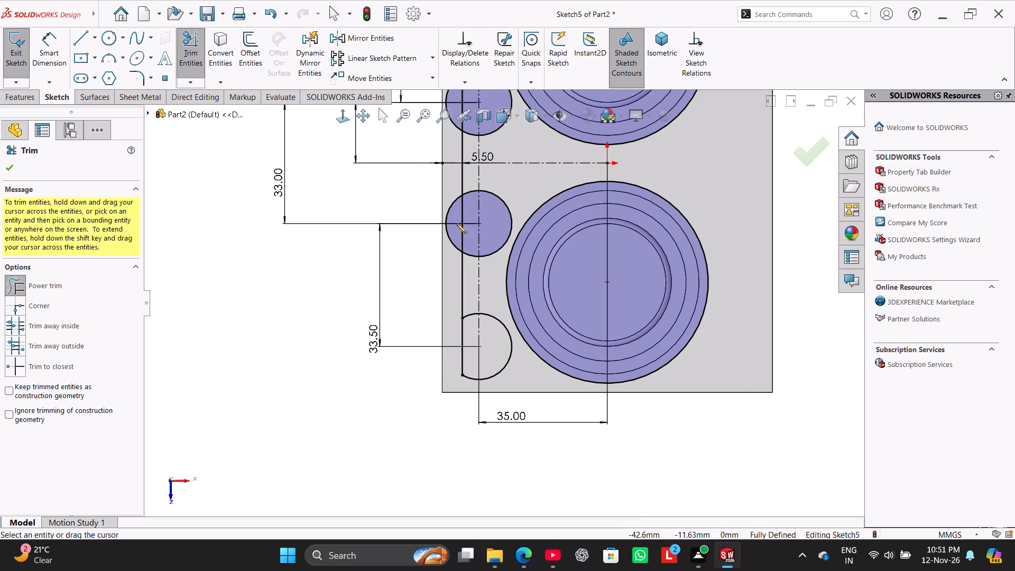
{"action": "left_click_drag", "start_coordinate": [456, 223], "coordinate": [457, 225]}
{"action": "scroll", "coordinate": [456, 193], "scroll_direction": "up", "scroll_amount": 2}
{"action": "scroll", "coordinate": [479, 148], "scroll_direction": "down", "scroll_amount": 2}
{"action": "left_click_drag", "start_coordinate": [467, 150], "coordinate": [467, 158]}
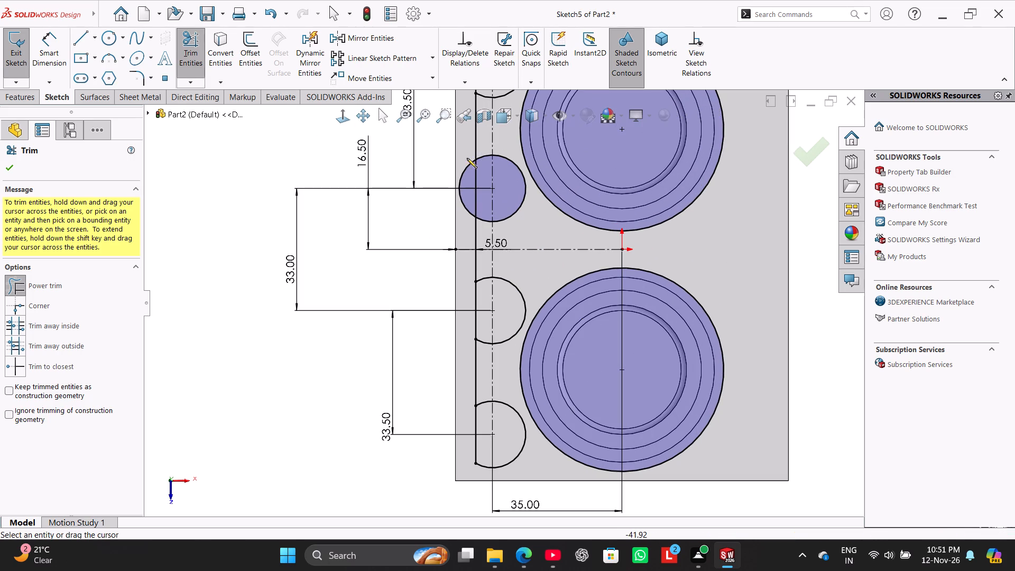
{"action": "left_click_drag", "start_coordinate": [467, 158], "coordinate": [465, 172]}
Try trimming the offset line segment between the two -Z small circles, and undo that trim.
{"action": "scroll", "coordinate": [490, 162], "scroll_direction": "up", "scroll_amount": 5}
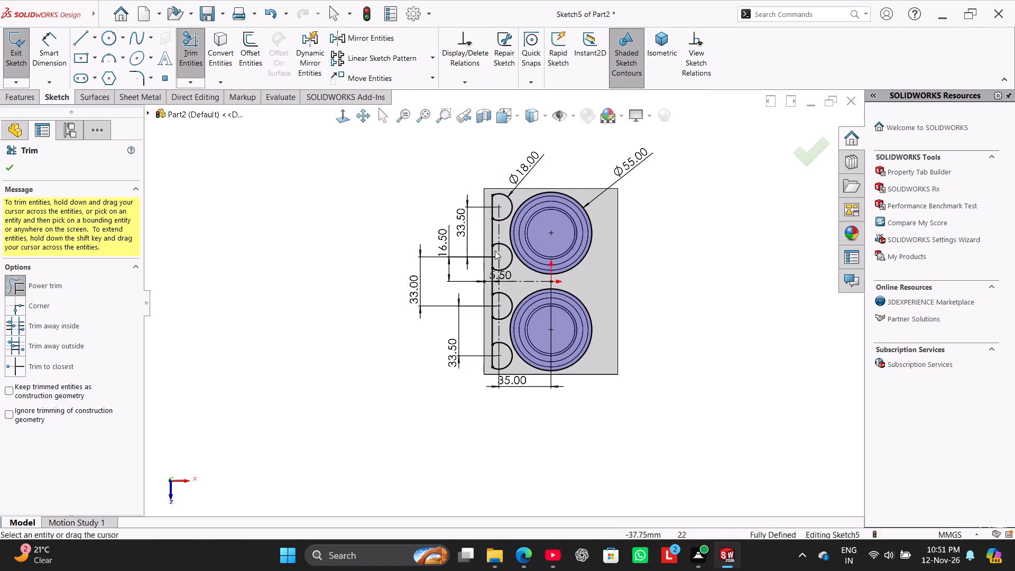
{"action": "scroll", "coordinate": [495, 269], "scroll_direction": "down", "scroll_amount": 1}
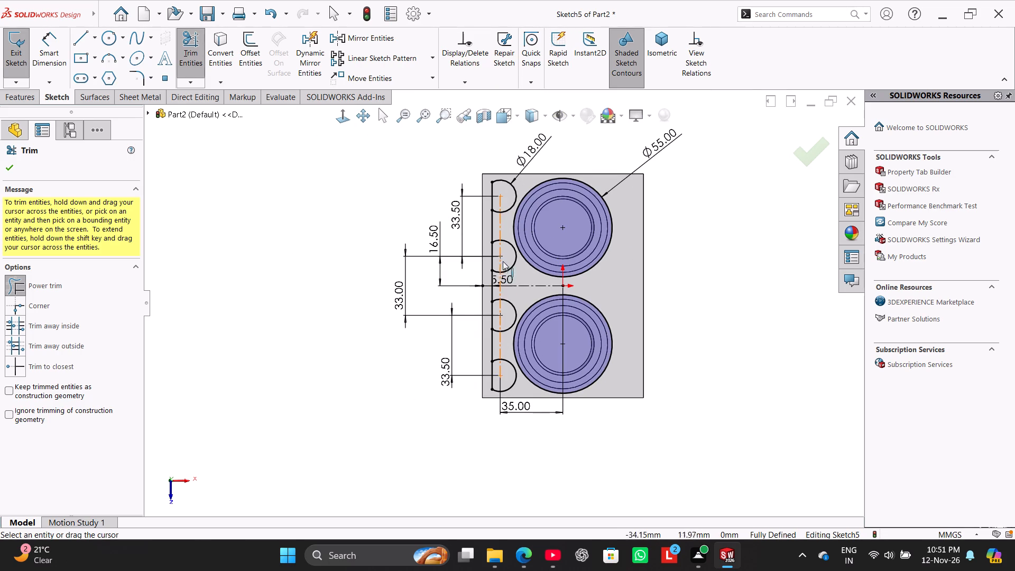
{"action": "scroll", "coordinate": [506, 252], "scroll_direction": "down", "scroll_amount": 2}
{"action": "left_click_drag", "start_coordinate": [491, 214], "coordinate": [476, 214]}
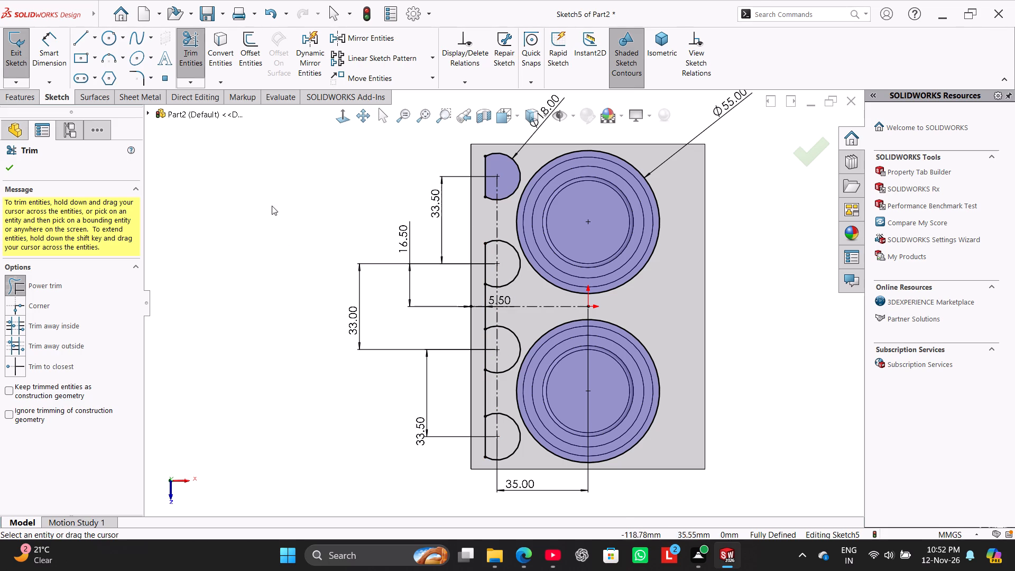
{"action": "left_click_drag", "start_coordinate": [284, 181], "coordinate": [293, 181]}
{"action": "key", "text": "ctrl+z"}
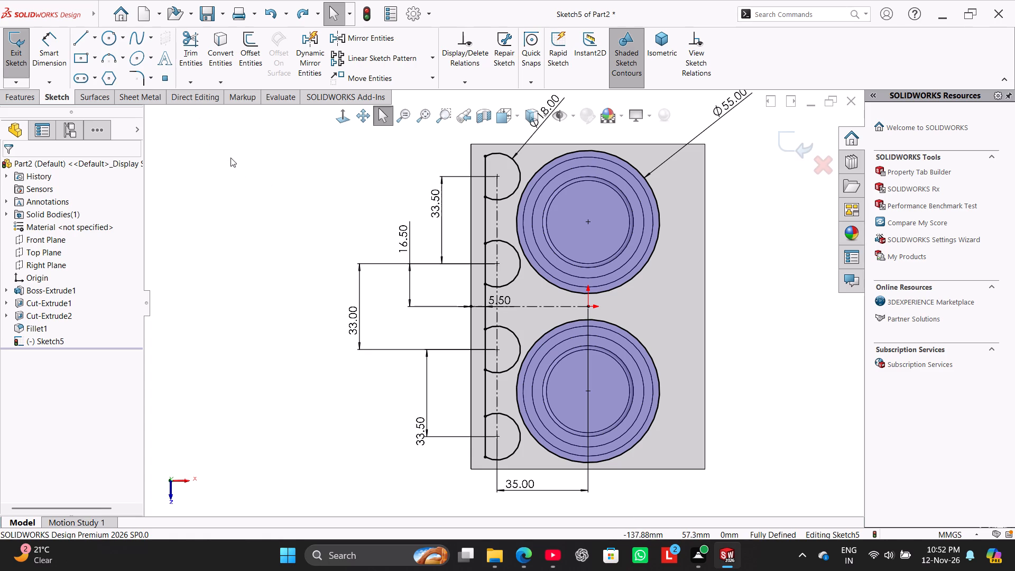
Trim the offset line segments that close off the four small circular arcs, keeping the segments between them.
{"action": "left_click", "coordinate": [201, 47]}
{"action": "left_click_drag", "start_coordinate": [493, 163], "coordinate": [480, 164]}
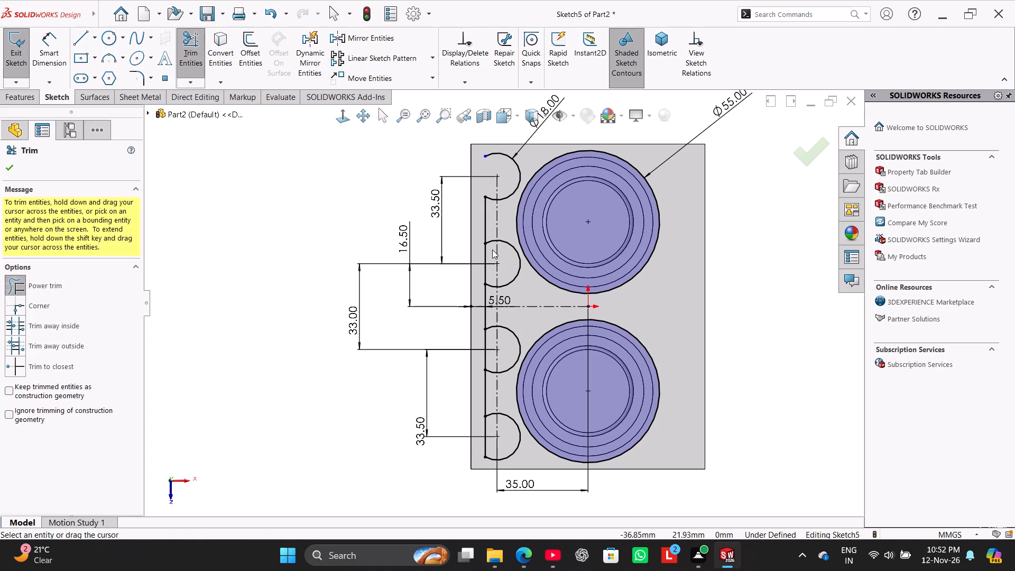
{"action": "left_click_drag", "start_coordinate": [491, 250], "coordinate": [479, 250]}
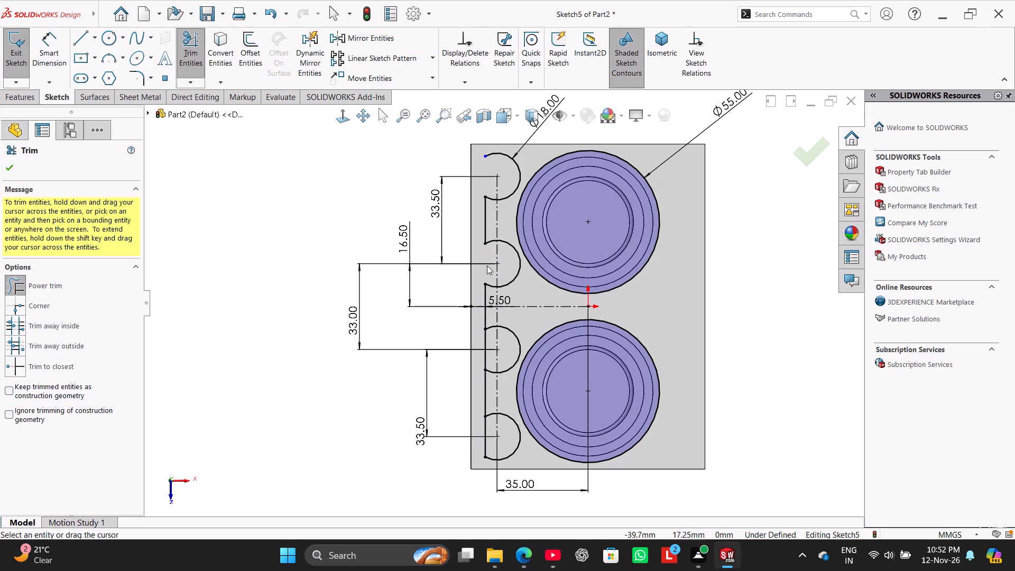
{"action": "left_click_drag", "start_coordinate": [493, 335], "coordinate": [481, 336]}
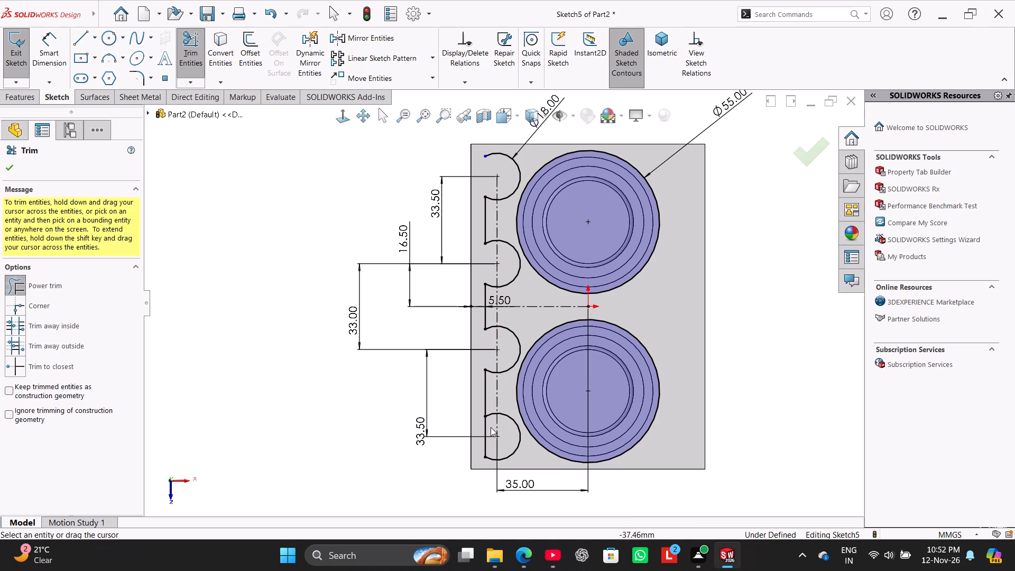
{"action": "left_click_drag", "start_coordinate": [491, 423], "coordinate": [480, 424]}
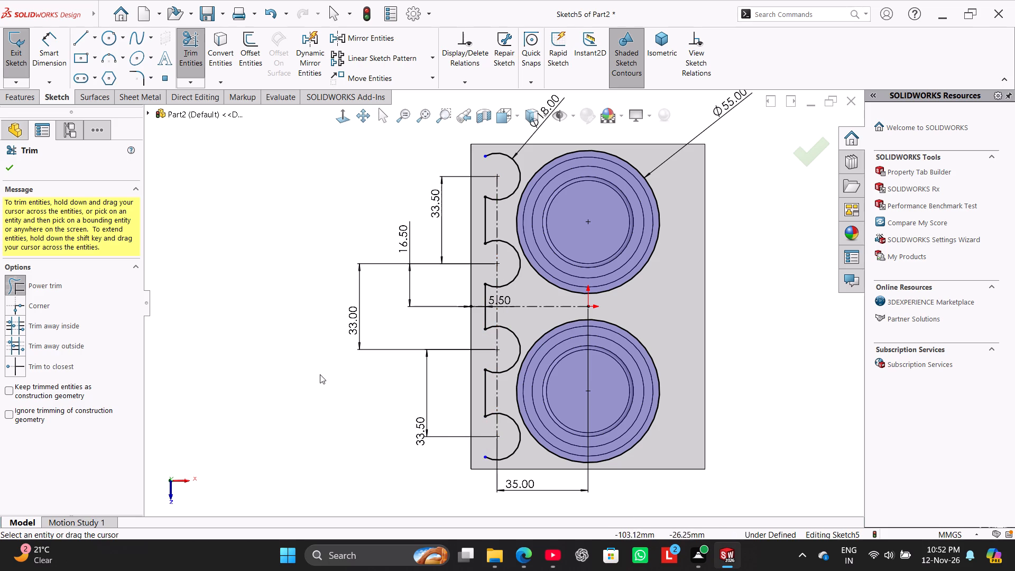
{"action": "right_click", "coordinate": [314, 364]}
{"action": "left_click", "coordinate": [348, 398]}
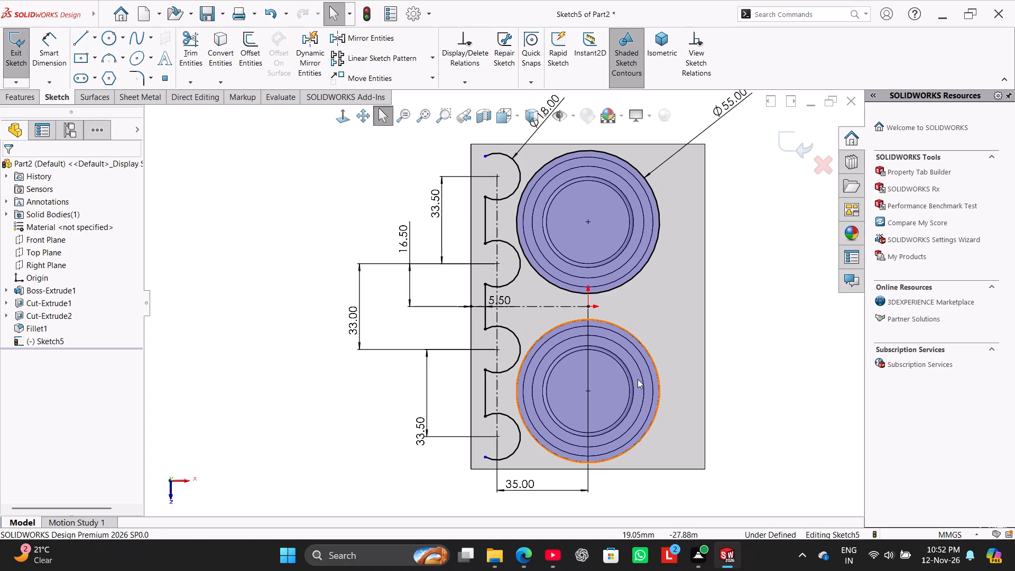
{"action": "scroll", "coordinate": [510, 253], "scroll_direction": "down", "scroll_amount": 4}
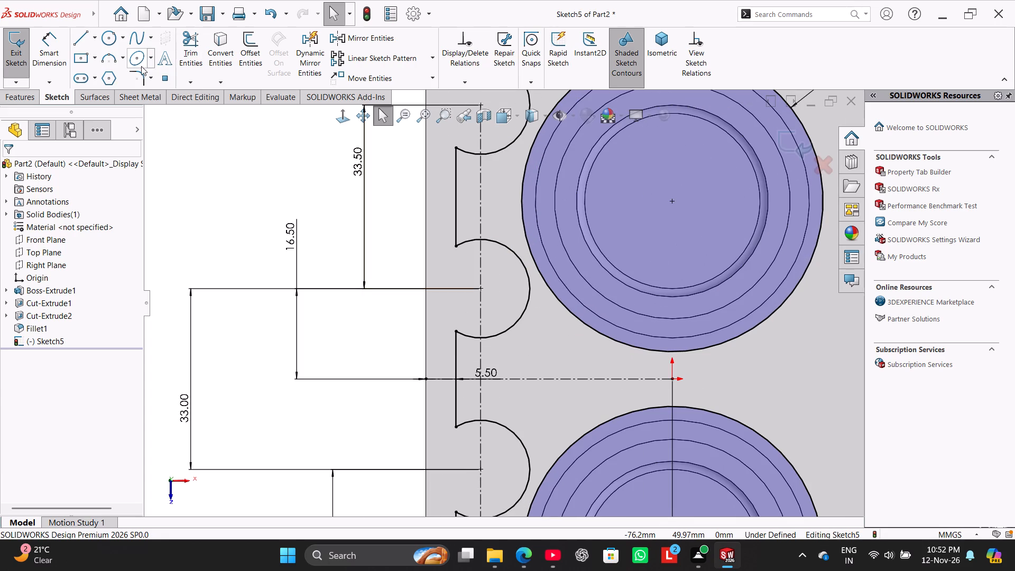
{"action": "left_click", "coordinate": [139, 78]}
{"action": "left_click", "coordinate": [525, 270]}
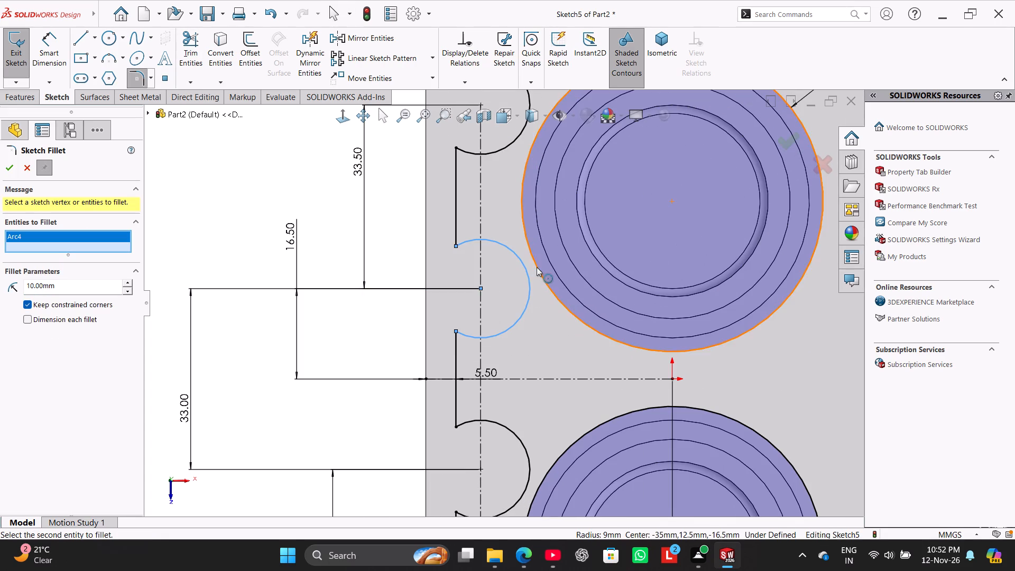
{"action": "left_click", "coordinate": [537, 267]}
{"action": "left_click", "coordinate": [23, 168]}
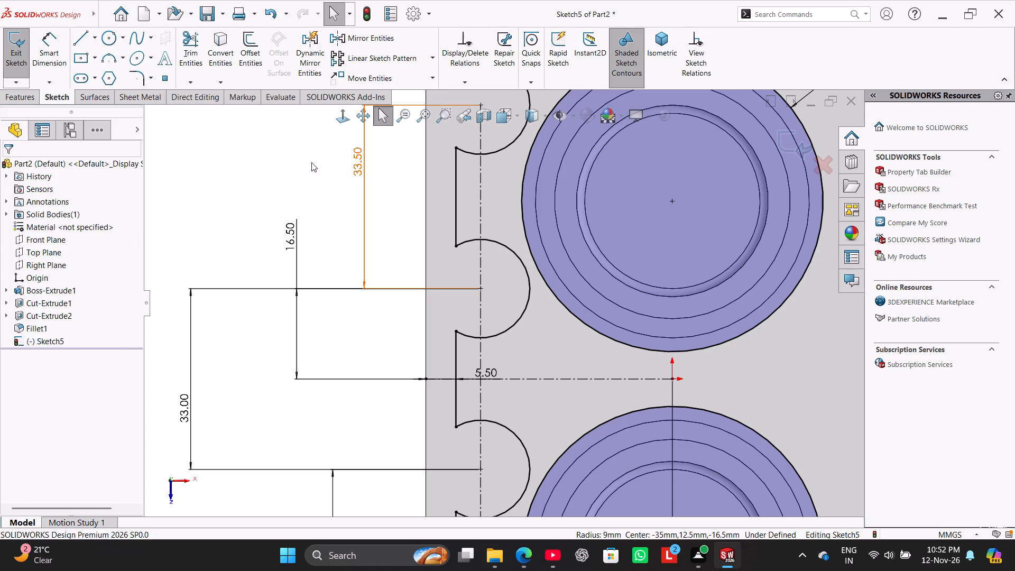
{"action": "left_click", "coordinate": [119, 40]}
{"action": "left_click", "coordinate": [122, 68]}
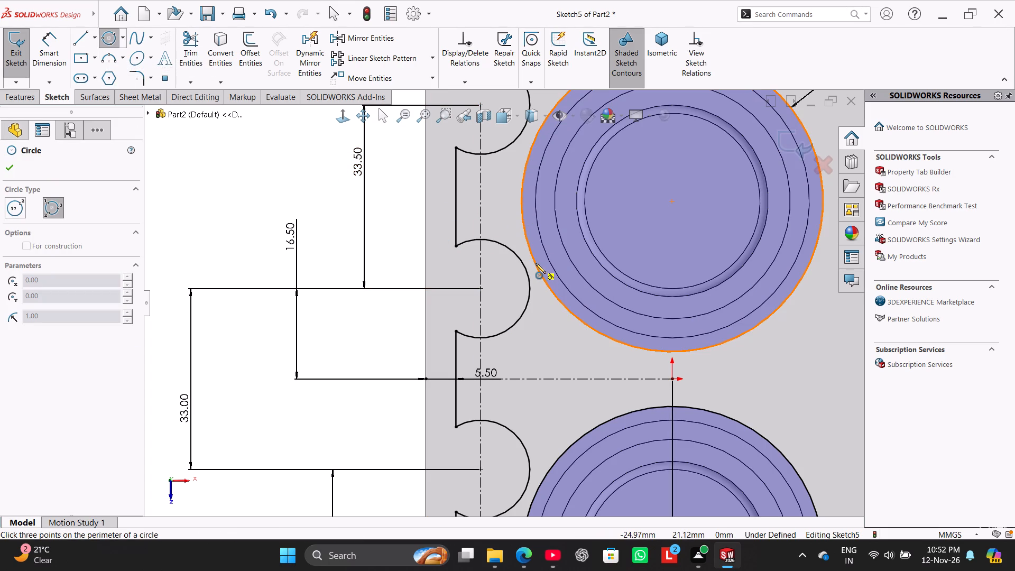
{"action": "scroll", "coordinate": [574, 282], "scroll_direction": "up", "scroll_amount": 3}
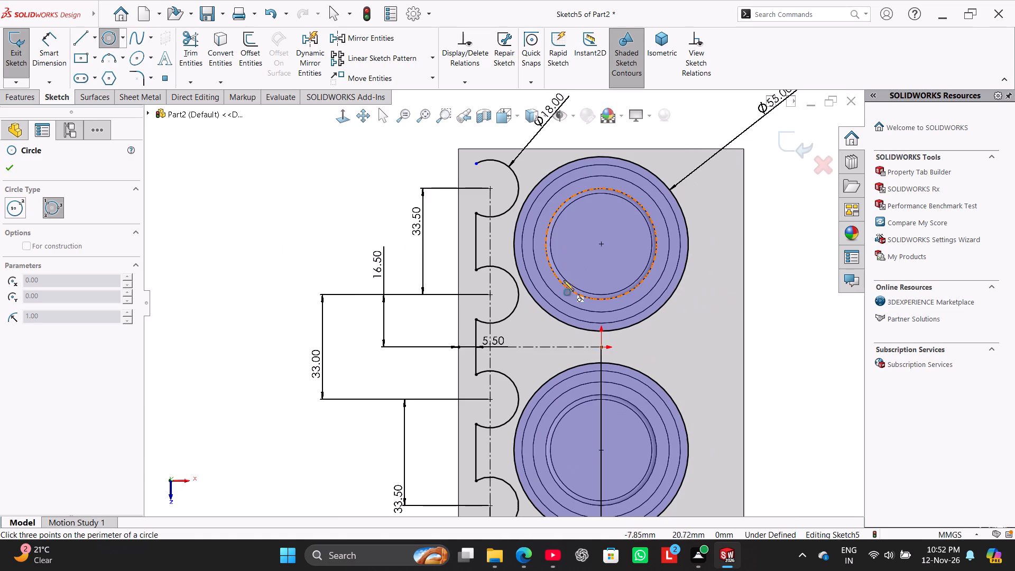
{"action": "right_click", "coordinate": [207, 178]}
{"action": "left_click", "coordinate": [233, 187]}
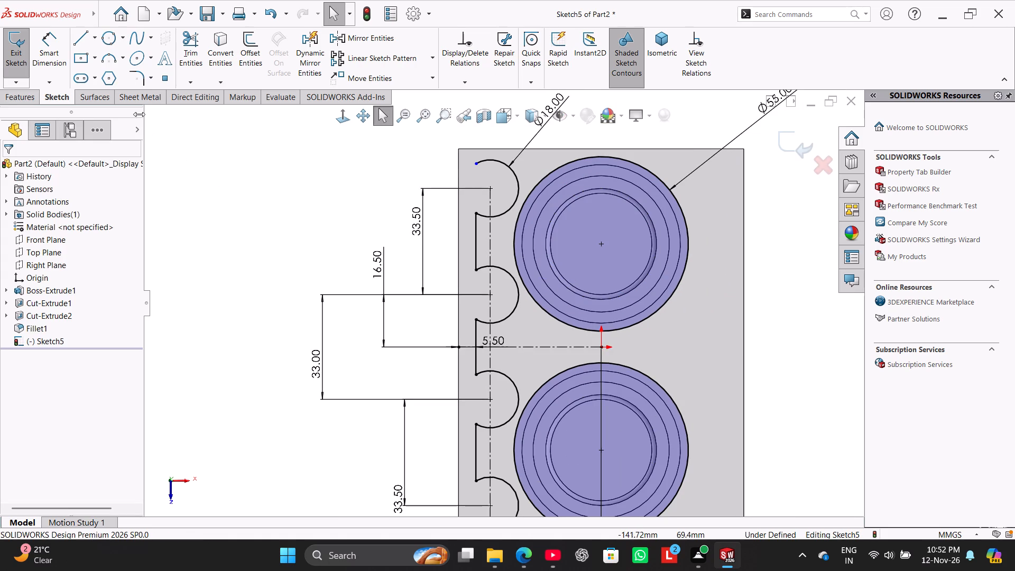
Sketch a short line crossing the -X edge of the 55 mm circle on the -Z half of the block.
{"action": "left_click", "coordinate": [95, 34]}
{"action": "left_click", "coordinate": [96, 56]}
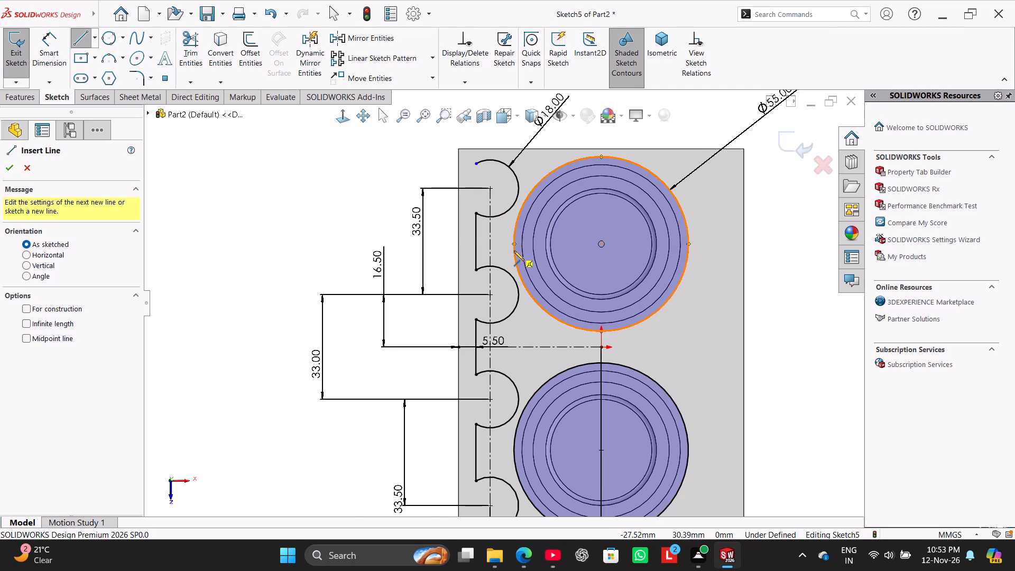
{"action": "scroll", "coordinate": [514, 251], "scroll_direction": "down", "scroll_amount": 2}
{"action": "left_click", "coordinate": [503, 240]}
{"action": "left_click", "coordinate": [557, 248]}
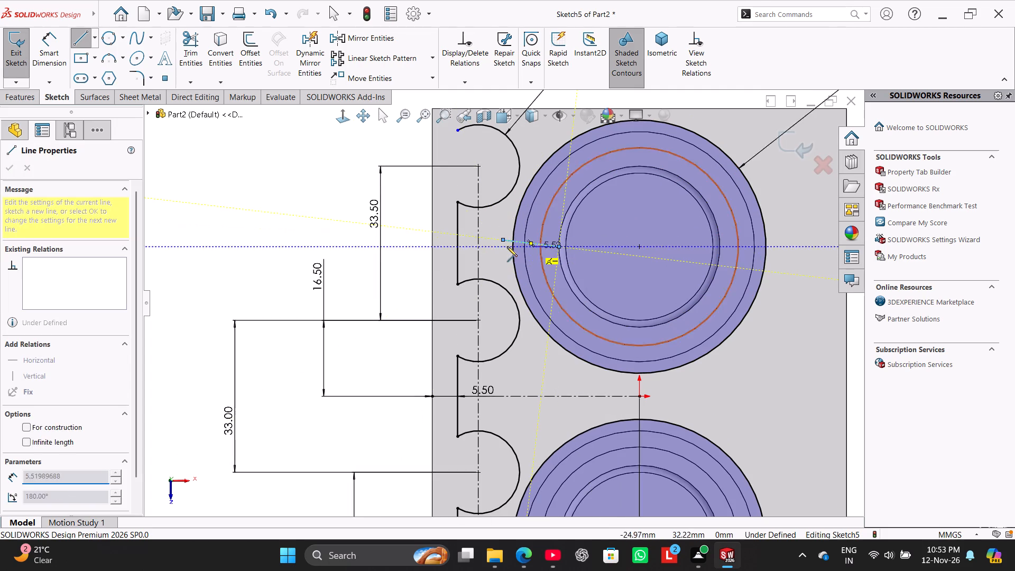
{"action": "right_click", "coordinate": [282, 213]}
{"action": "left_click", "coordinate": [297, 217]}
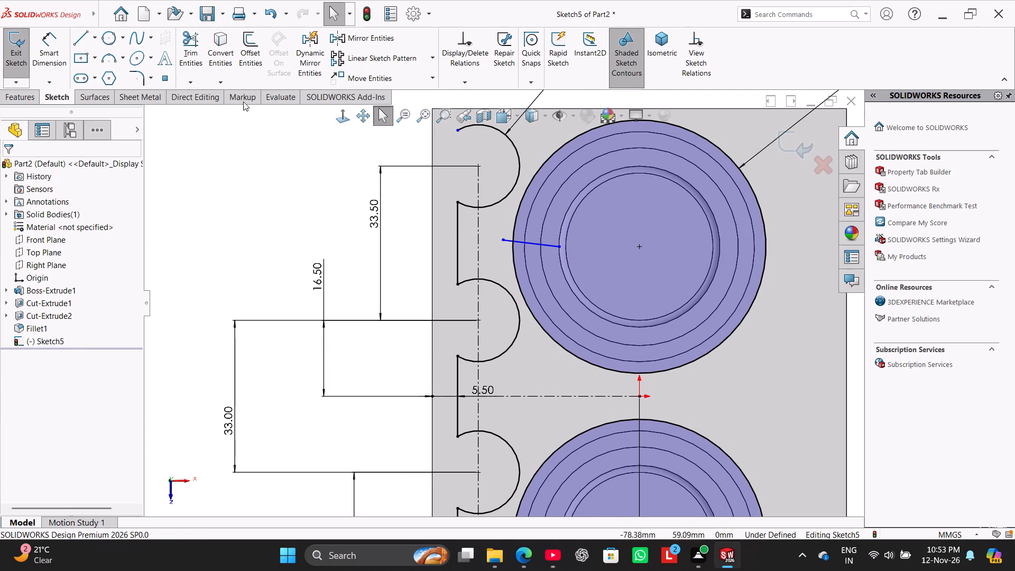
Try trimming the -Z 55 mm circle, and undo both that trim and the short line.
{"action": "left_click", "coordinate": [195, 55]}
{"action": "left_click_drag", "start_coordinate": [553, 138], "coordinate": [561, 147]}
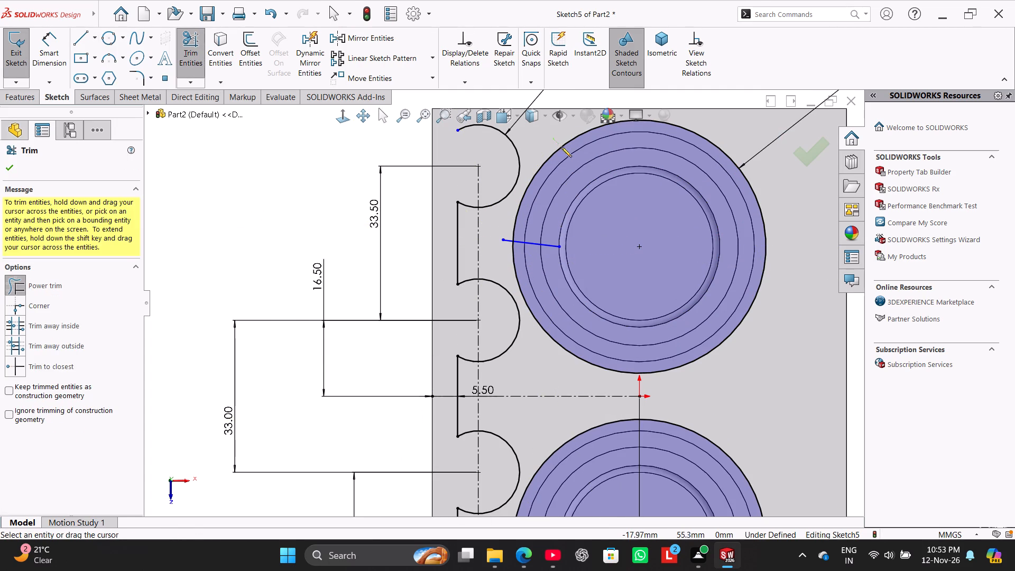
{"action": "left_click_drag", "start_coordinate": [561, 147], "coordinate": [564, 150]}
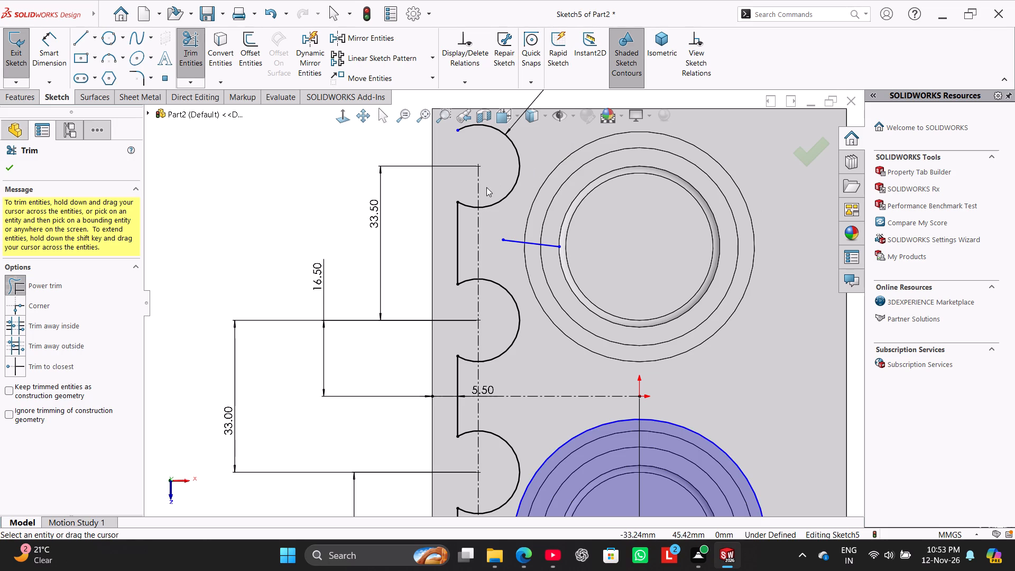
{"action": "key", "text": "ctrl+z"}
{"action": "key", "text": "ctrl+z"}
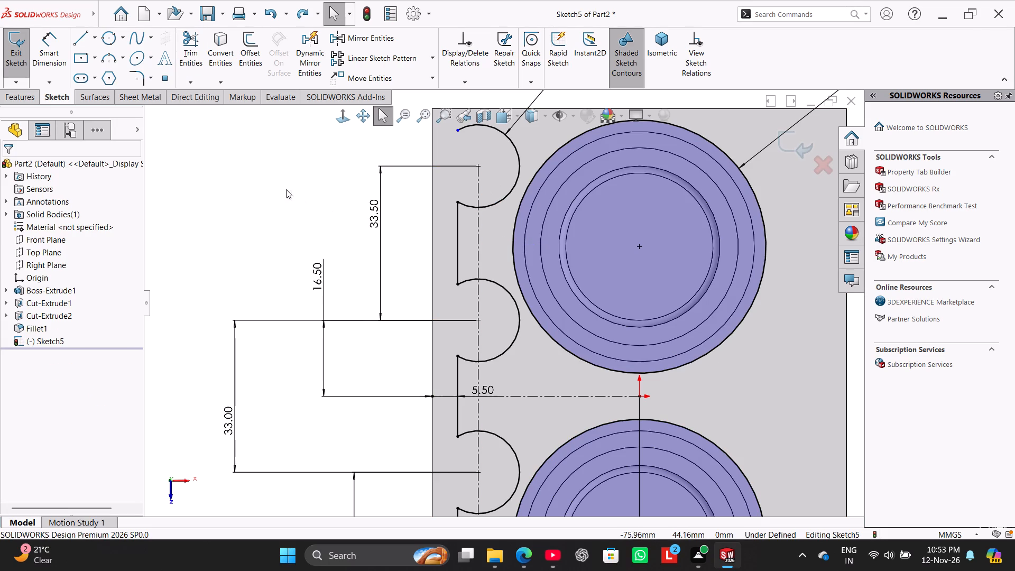
Sketch a line right across the -Z 55 mm circle, passing near its centre and extending beyond both its edges.
{"action": "left_click", "coordinate": [85, 42]}
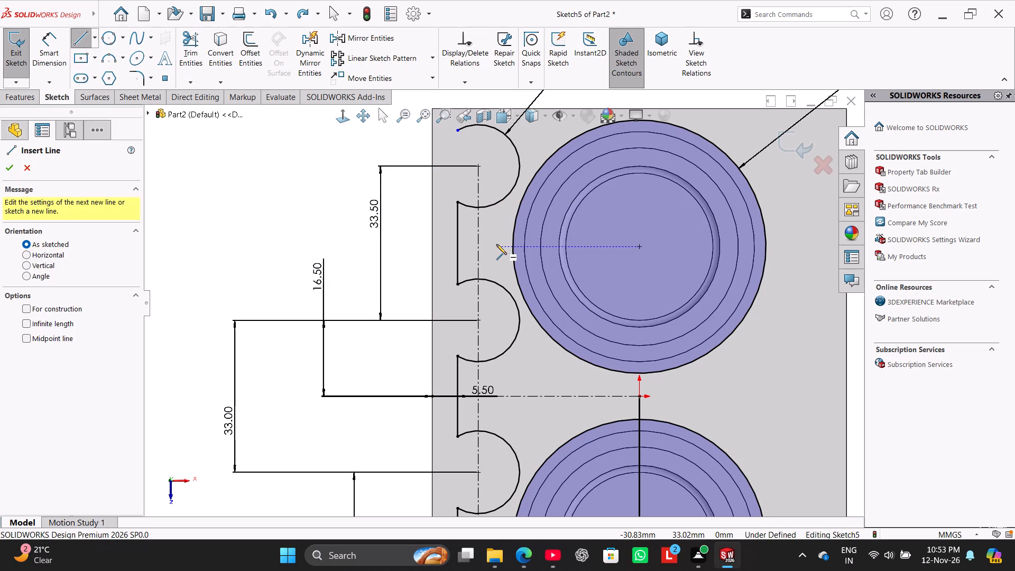
{"action": "left_click", "coordinate": [496, 244]}
{"action": "left_click", "coordinate": [812, 238]}
{"action": "right_click", "coordinate": [817, 273]}
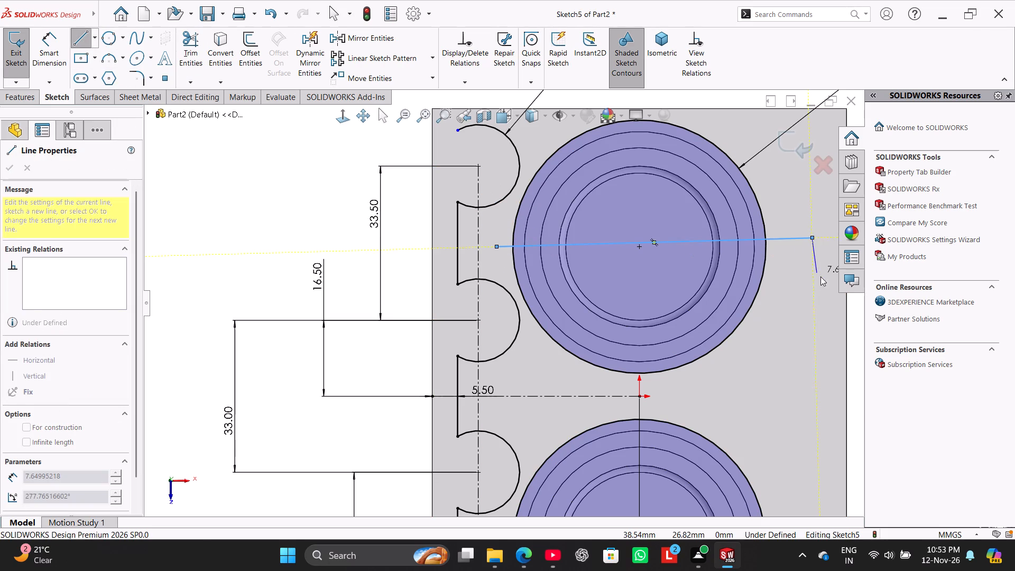
{"action": "left_click", "coordinate": [824, 280]}
Trim away the portion of the 55 mm circle lying on the -Z side of the crossing line.
{"action": "left_click", "coordinate": [202, 47]}
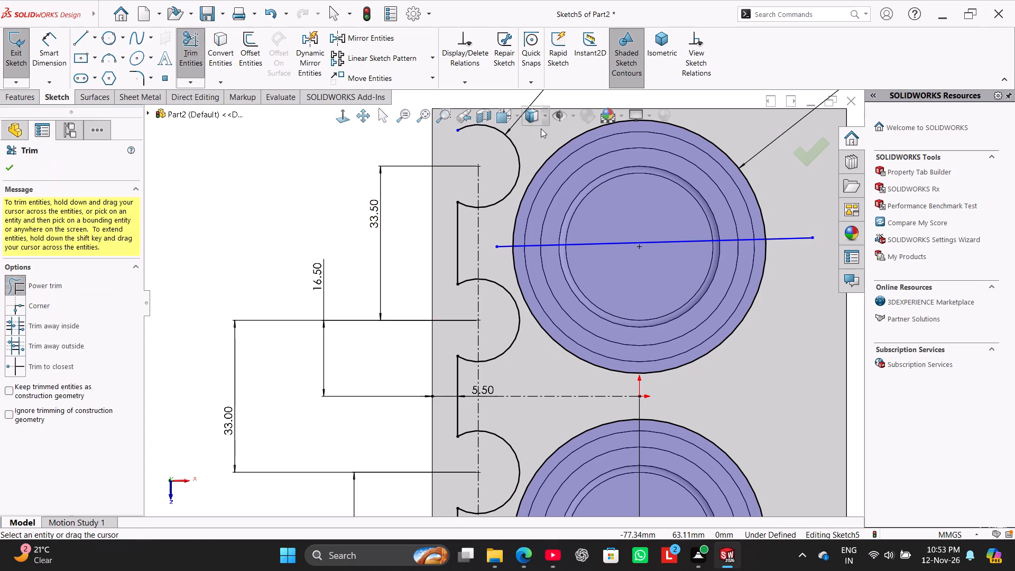
{"action": "left_click_drag", "start_coordinate": [545, 135], "coordinate": [576, 150]}
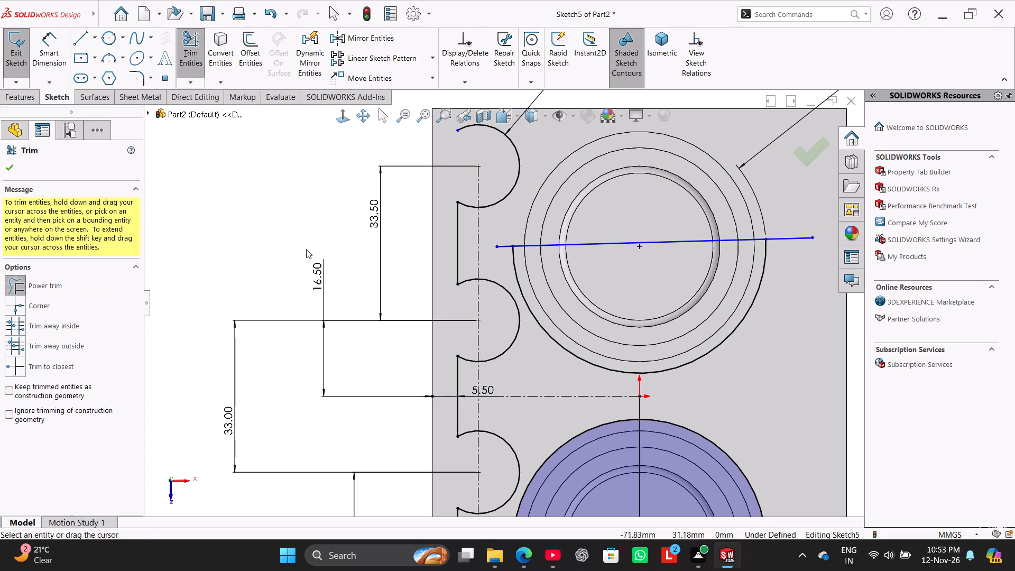
{"action": "right_click", "coordinate": [270, 224]}
{"action": "left_click", "coordinate": [306, 259]}
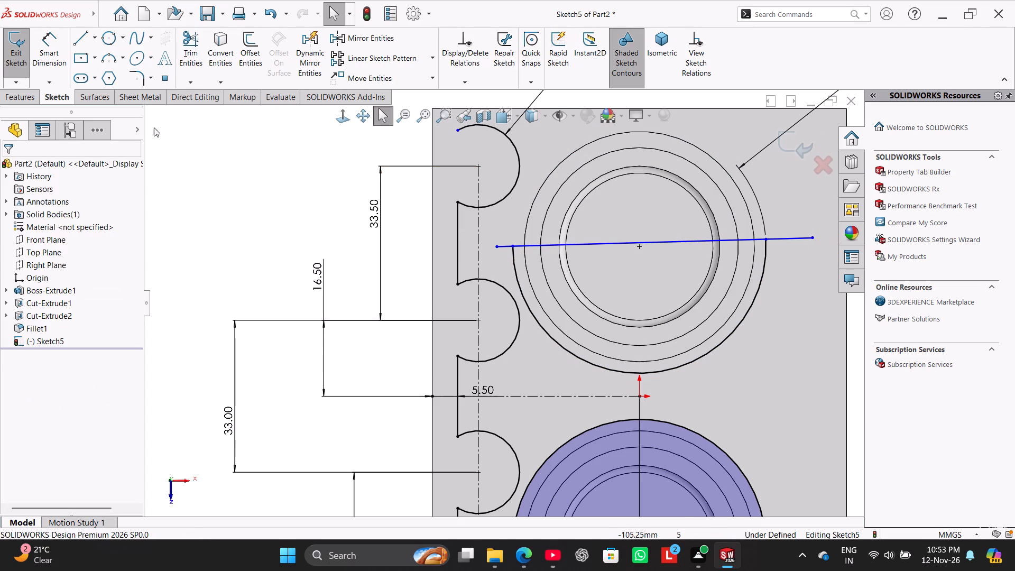
Trim away the crossing line, both its middle segment and its two outer ends.
{"action": "left_click", "coordinate": [186, 54]}
{"action": "left_click_drag", "start_coordinate": [525, 256], "coordinate": [526, 234]}
{"action": "left_click_drag", "start_coordinate": [505, 253], "coordinate": [511, 231]}
{"action": "left_click_drag", "start_coordinate": [790, 261], "coordinate": [799, 220]}
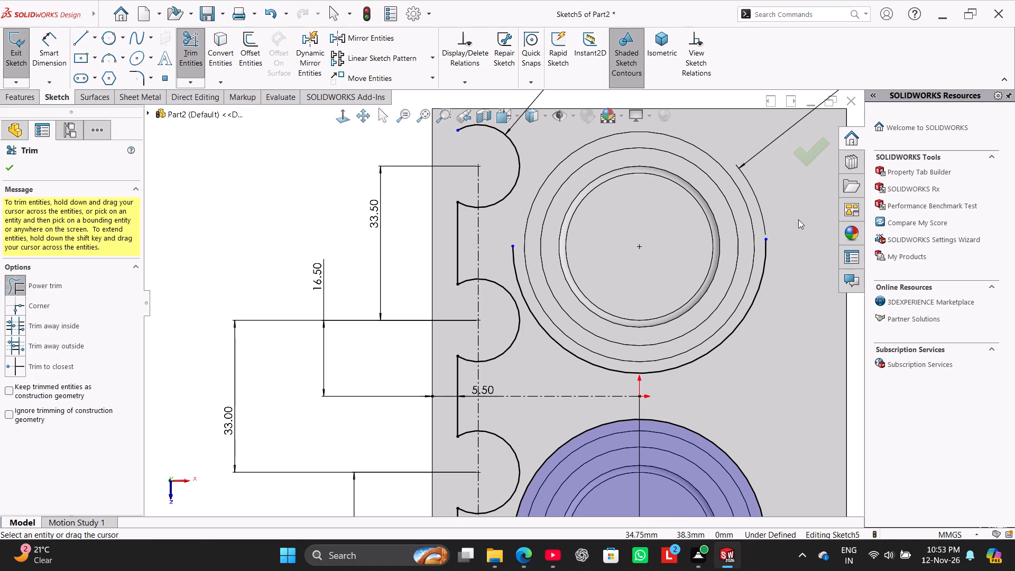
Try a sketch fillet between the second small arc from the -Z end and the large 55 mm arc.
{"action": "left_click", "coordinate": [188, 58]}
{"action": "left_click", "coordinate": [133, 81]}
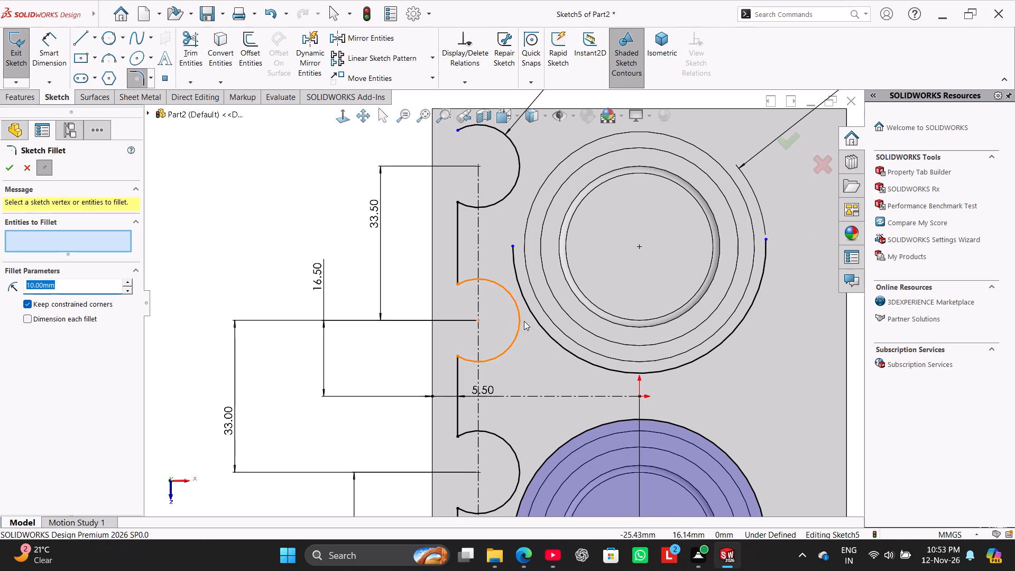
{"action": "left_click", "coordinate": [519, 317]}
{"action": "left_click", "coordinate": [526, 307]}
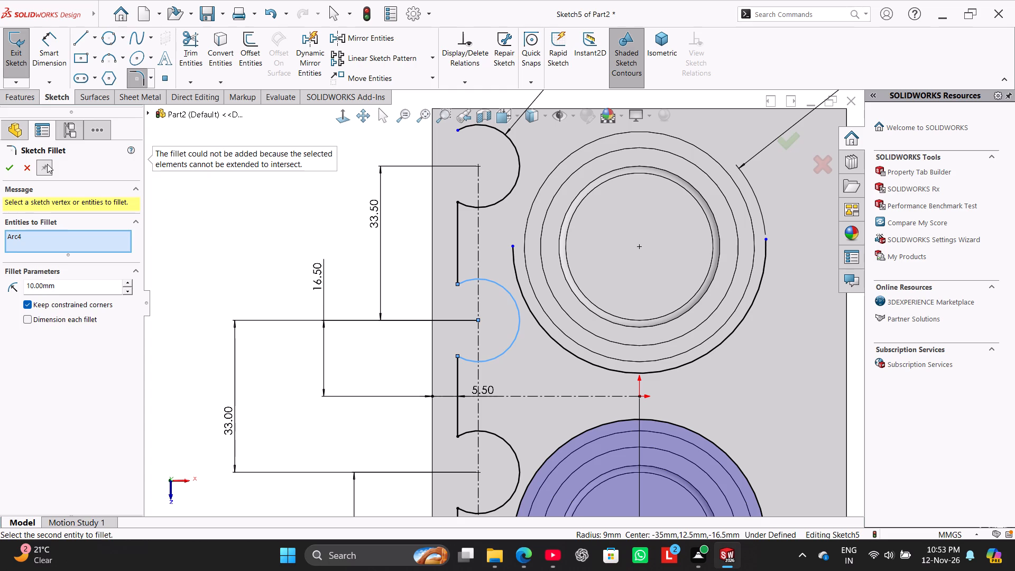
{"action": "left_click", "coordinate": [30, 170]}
Sketch a perimeter circle of about 3.67 mm radius tangent to the second small arc from the -Z end and the large arc.
{"action": "left_click", "coordinate": [112, 38]}
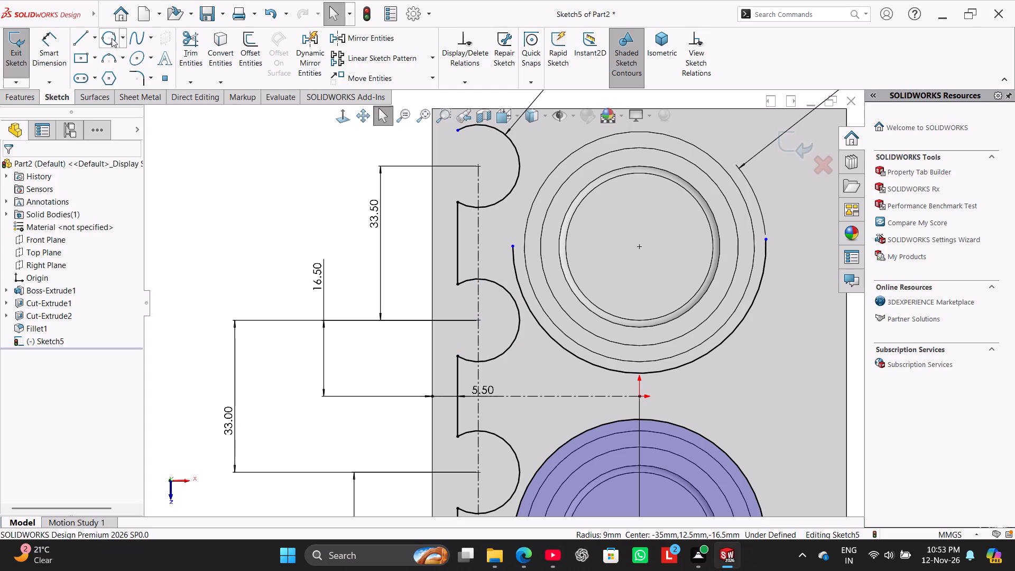
{"action": "left_click", "coordinate": [520, 314]}
{"action": "left_click", "coordinate": [530, 314]}
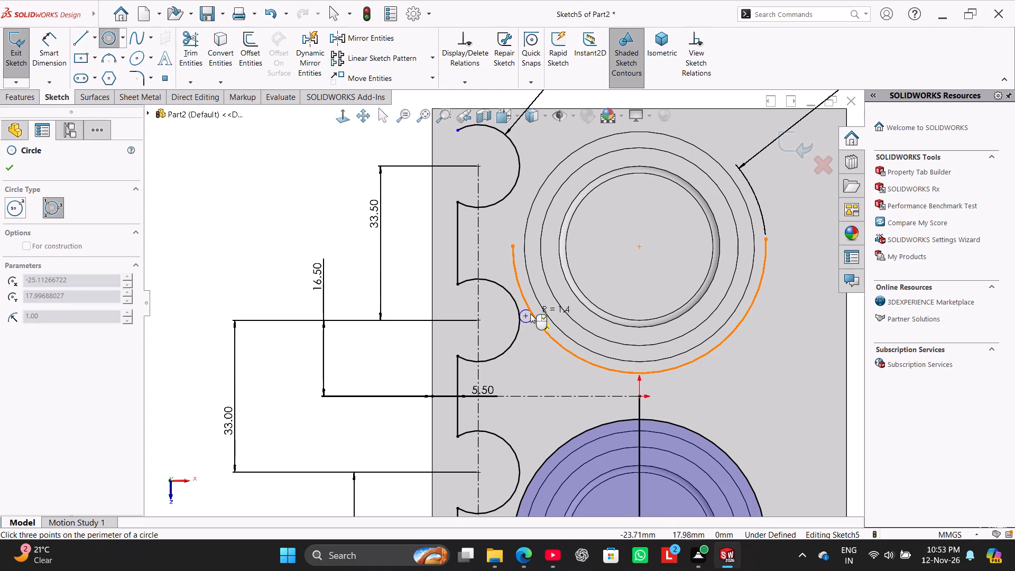
{"action": "left_click", "coordinate": [542, 356]}
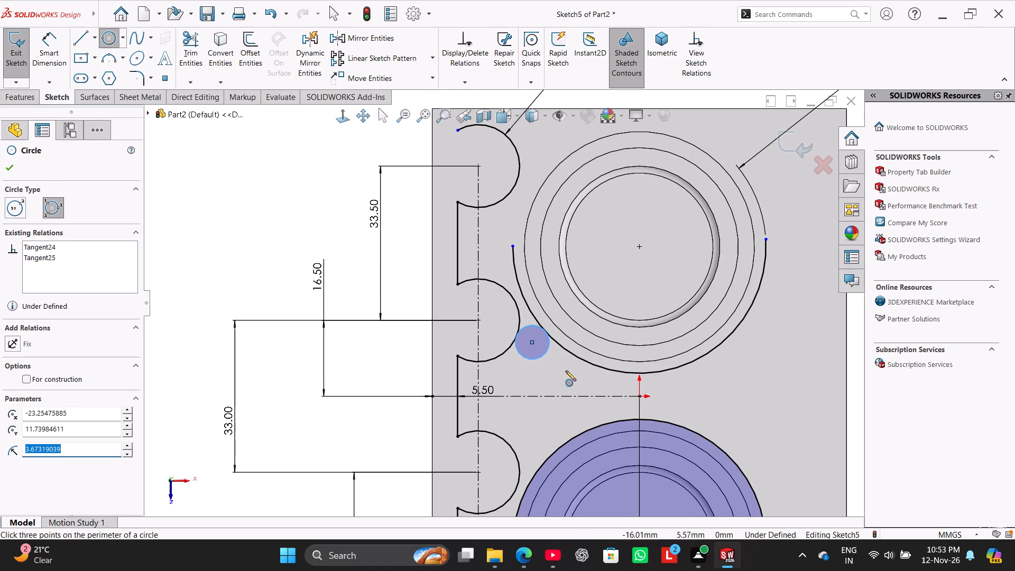
Trim the tangent circle so only its -Z arc remains, bridging the small arc and the large arc.
{"action": "left_click", "coordinate": [47, 50]}
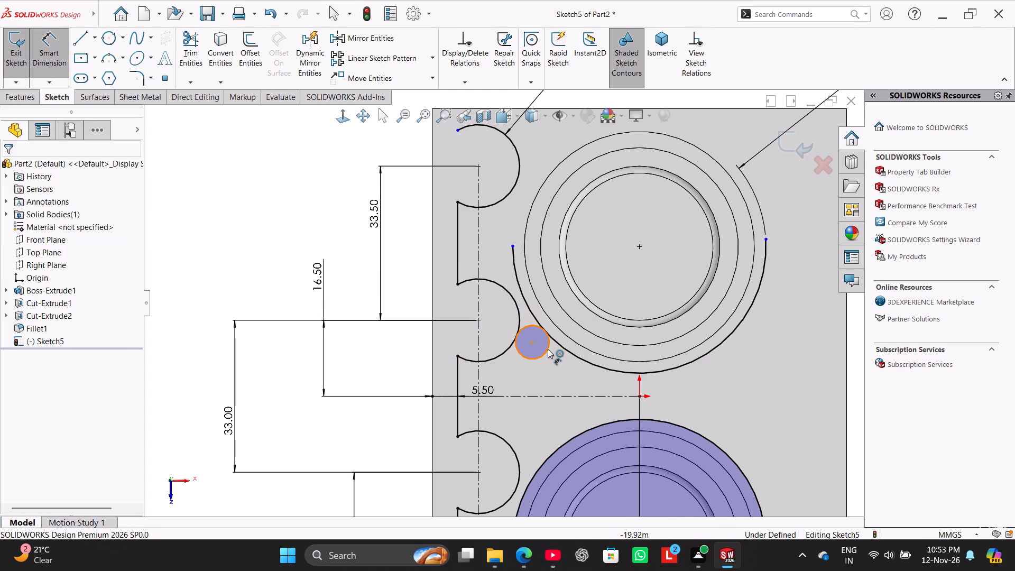
{"action": "left_click_drag", "start_coordinate": [547, 349], "coordinate": [560, 356]}
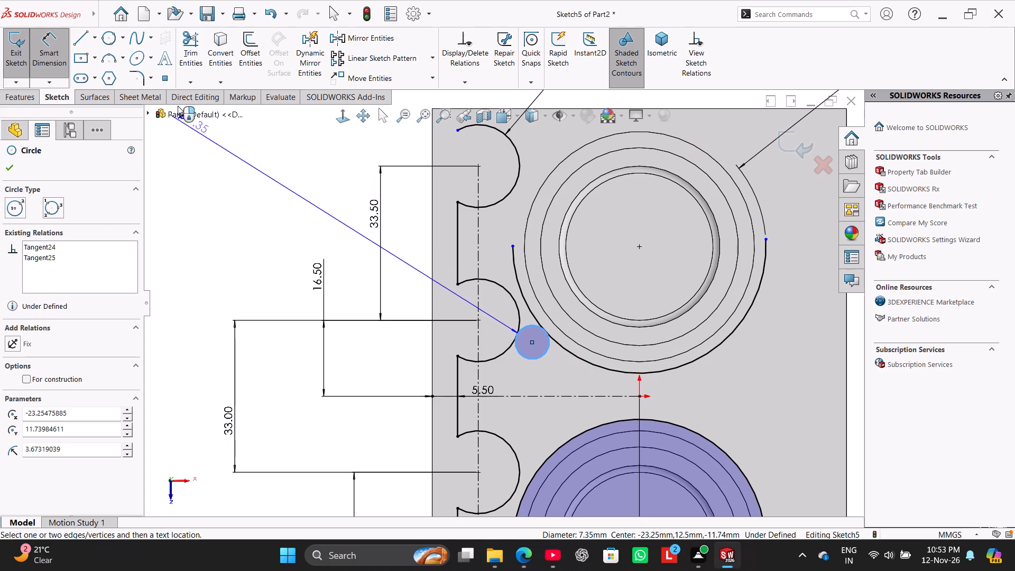
{"action": "left_click", "coordinate": [186, 53]}
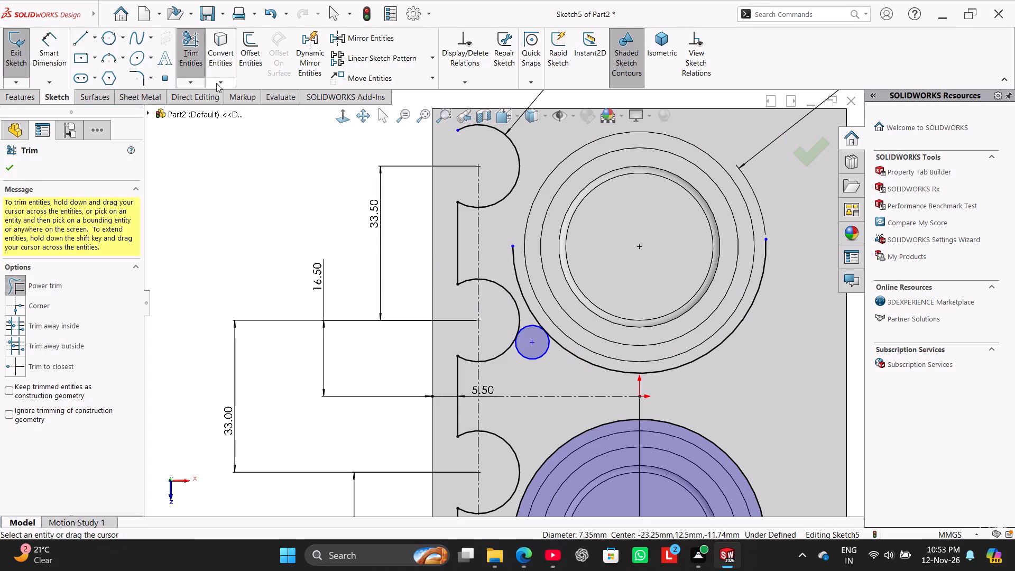
{"action": "left_click_drag", "start_coordinate": [559, 369], "coordinate": [546, 350]}
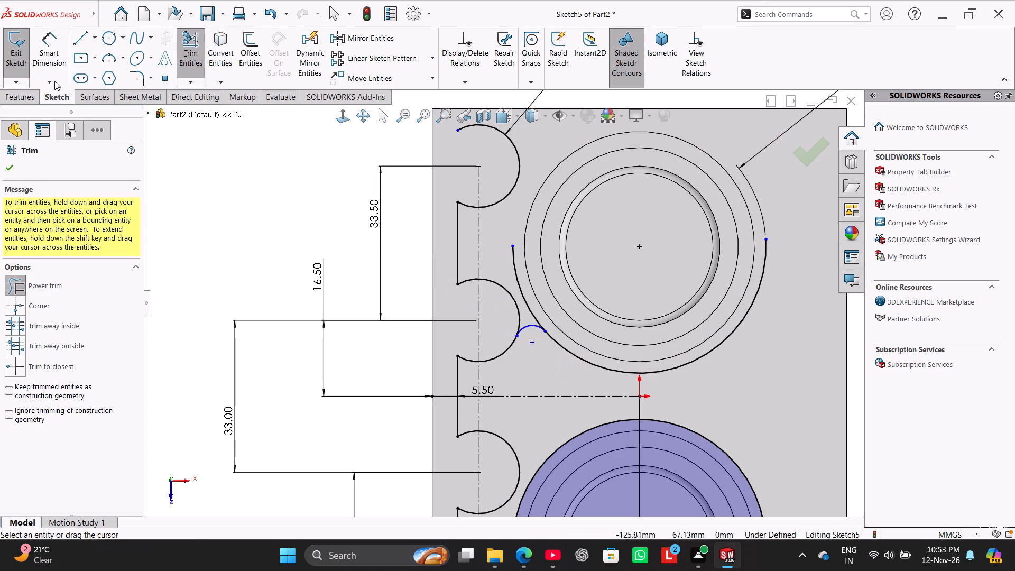
Dimension the radius of the bridging tangent arc as 1.5 mm.
{"action": "left_click", "coordinate": [43, 62]}
{"action": "left_click", "coordinate": [532, 324]}
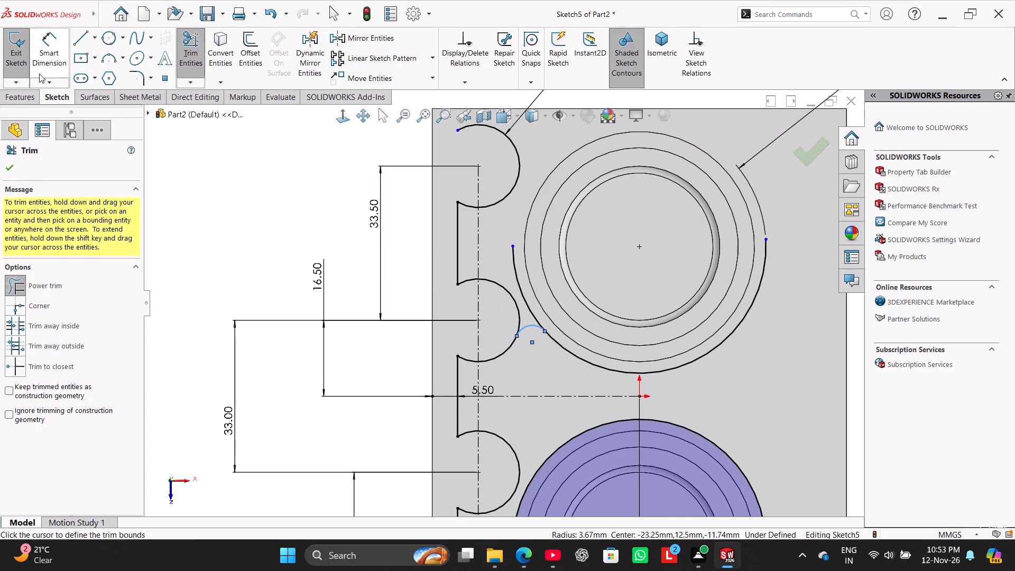
{"action": "left_click", "coordinate": [42, 54]}
{"action": "left_click", "coordinate": [530, 328]}
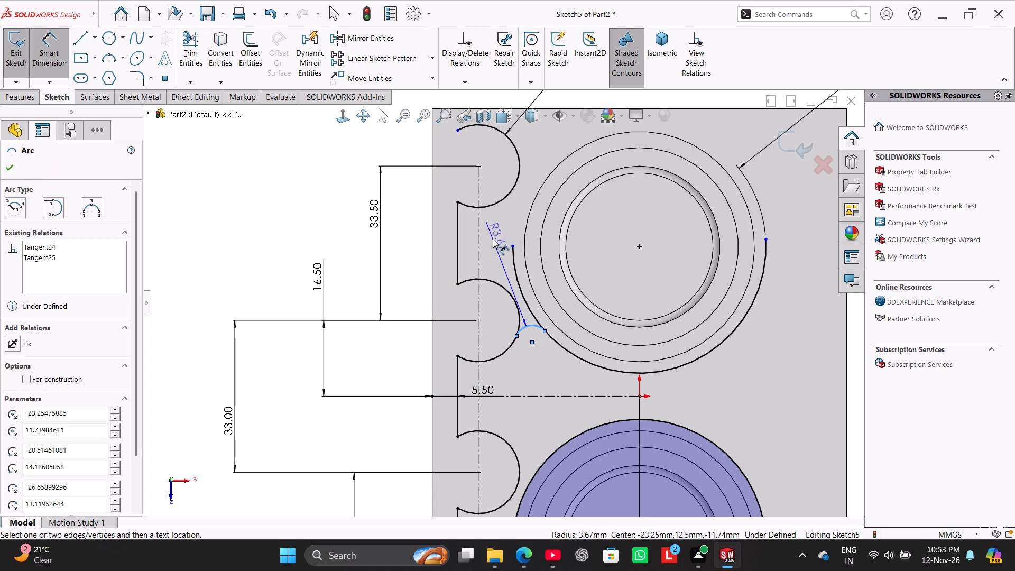
{"action": "left_click", "coordinate": [493, 239]}
{"action": "type", "text": "1.5"}
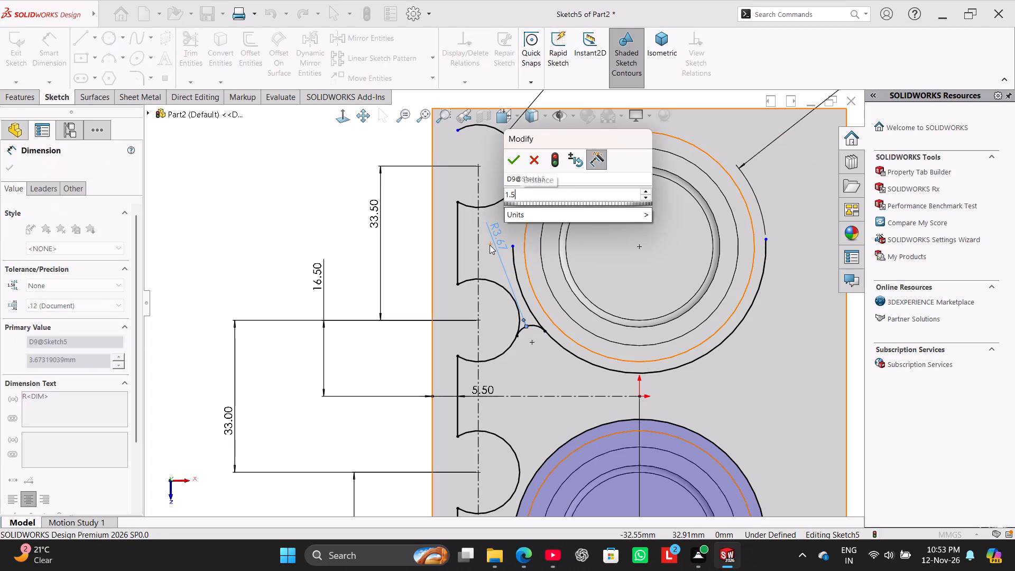
{"action": "key", "text": "Return"}
{"action": "right_click", "coordinate": [269, 224]}
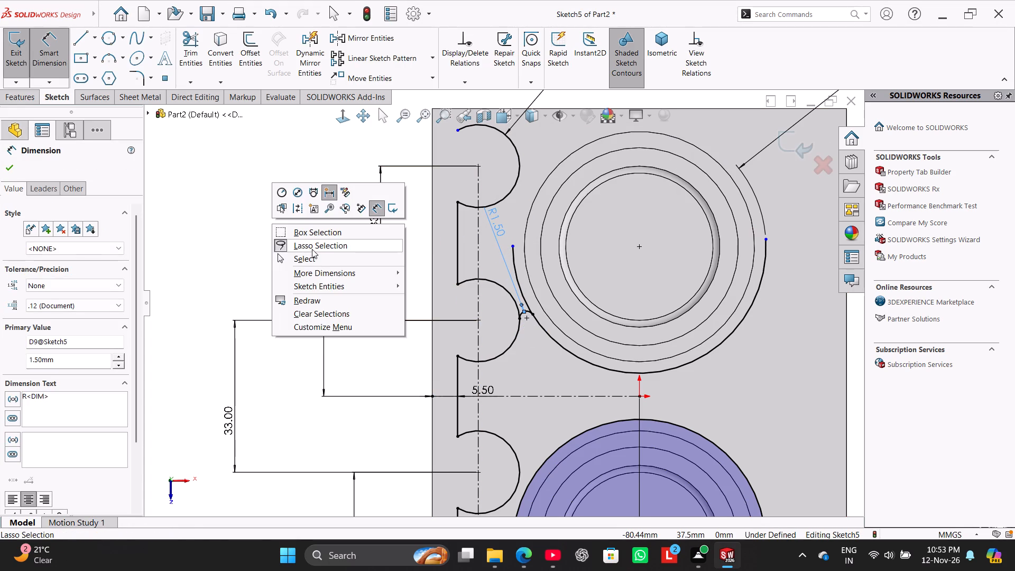
{"action": "left_click", "coordinate": [315, 253]}
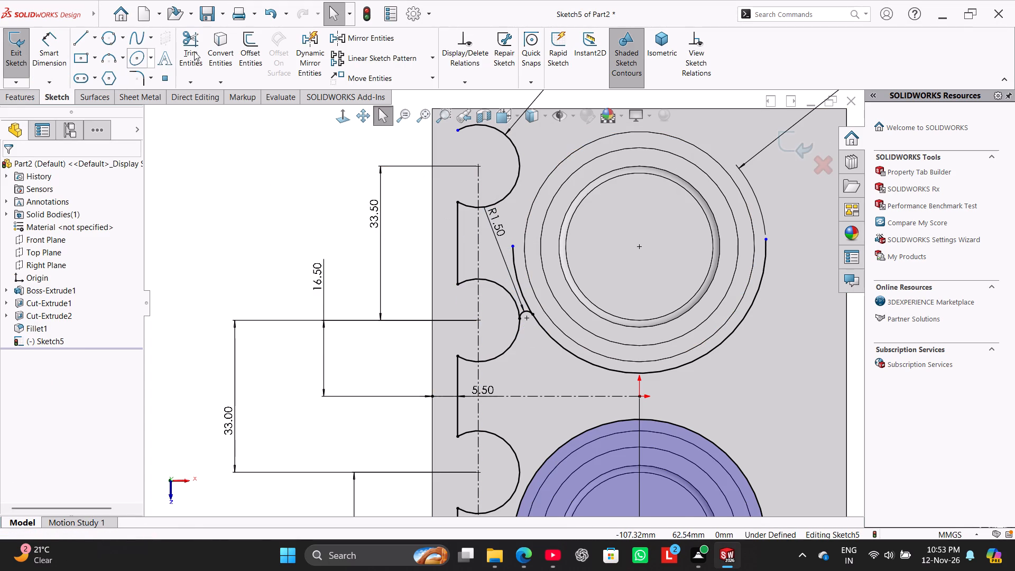
Trim the large arc's -X end that extends beyond the 1.5 mm bridging arc.
{"action": "left_click", "coordinate": [194, 51]}
{"action": "left_click_drag", "start_coordinate": [531, 266], "coordinate": [510, 255]}
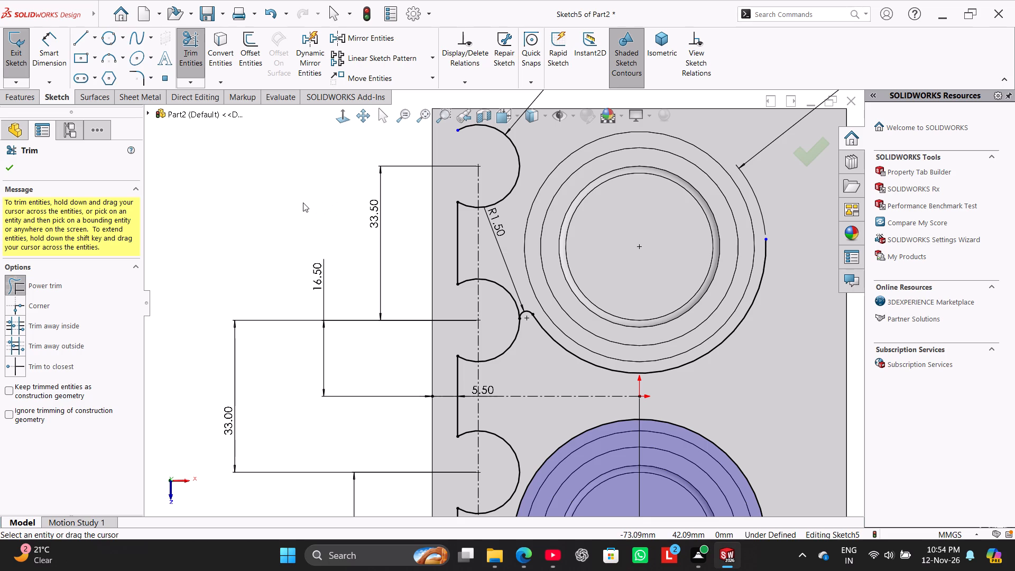
{"action": "right_click", "coordinate": [242, 198]}
{"action": "left_click", "coordinate": [294, 229]}
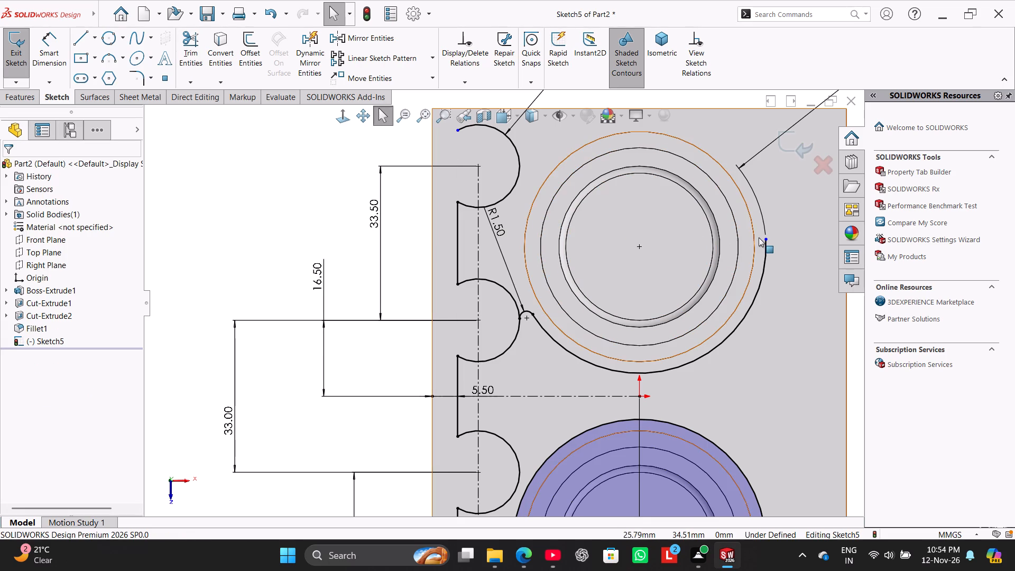
Extend the large arc from its open +X end around the -Z side to about X -26.55, Z -39.66 mm.
{"action": "left_click_drag", "start_coordinate": [768, 240], "coordinate": [532, 174]}
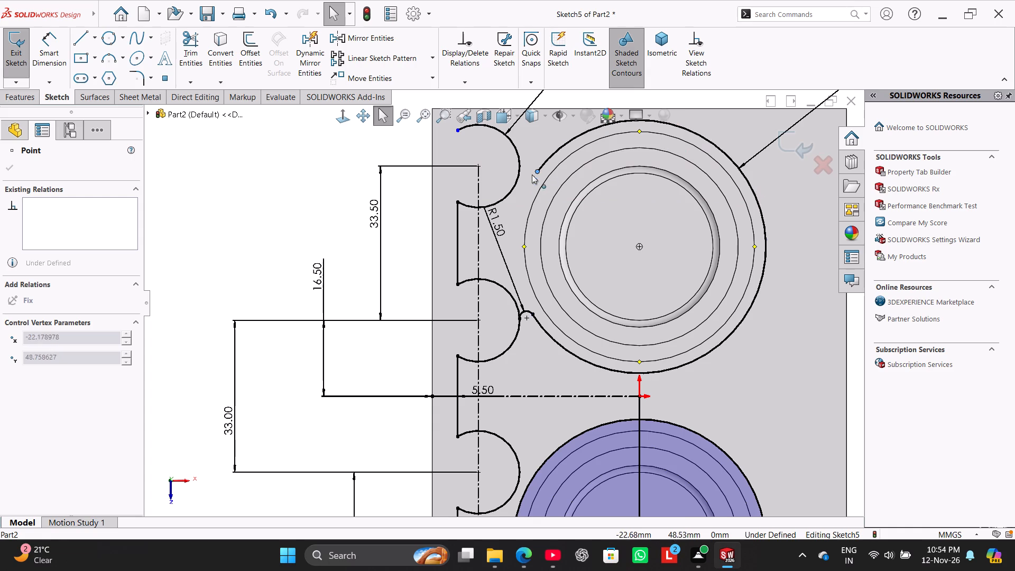
{"action": "left_click_drag", "start_coordinate": [532, 174], "coordinate": [508, 212]}
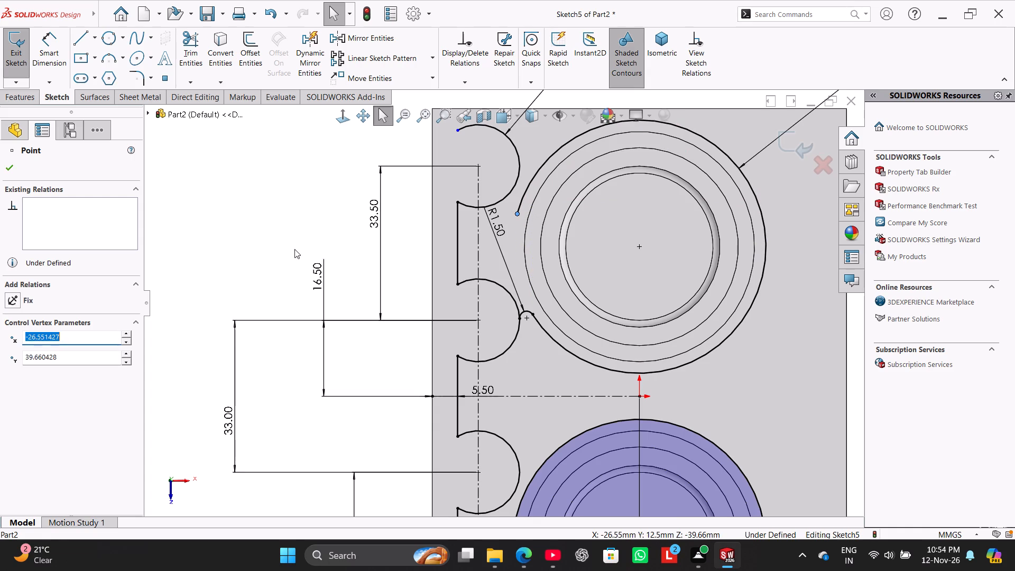
{"action": "left_click", "coordinate": [262, 192]}
{"action": "scroll", "coordinate": [587, 228], "scroll_direction": "up", "scroll_amount": 2}
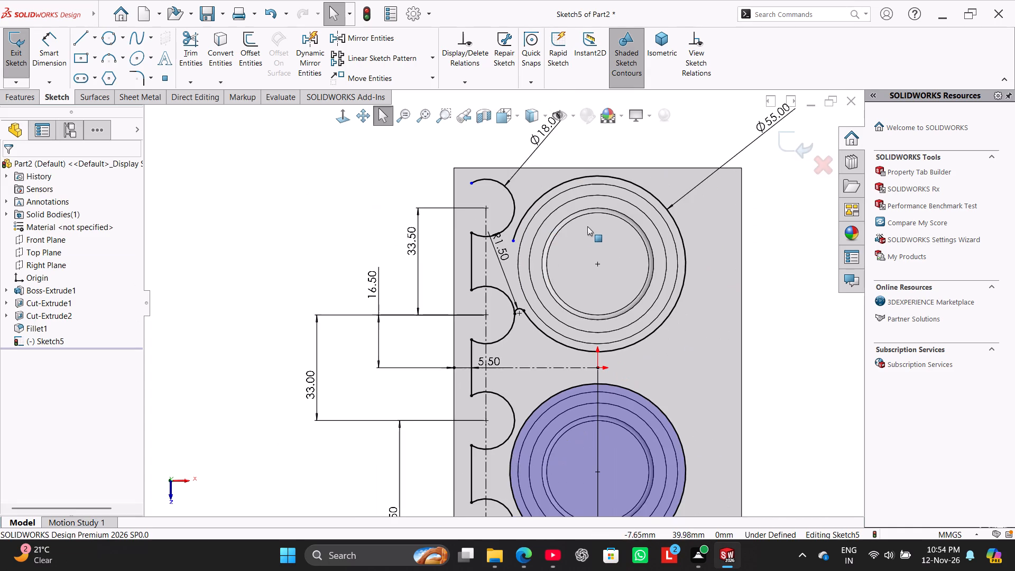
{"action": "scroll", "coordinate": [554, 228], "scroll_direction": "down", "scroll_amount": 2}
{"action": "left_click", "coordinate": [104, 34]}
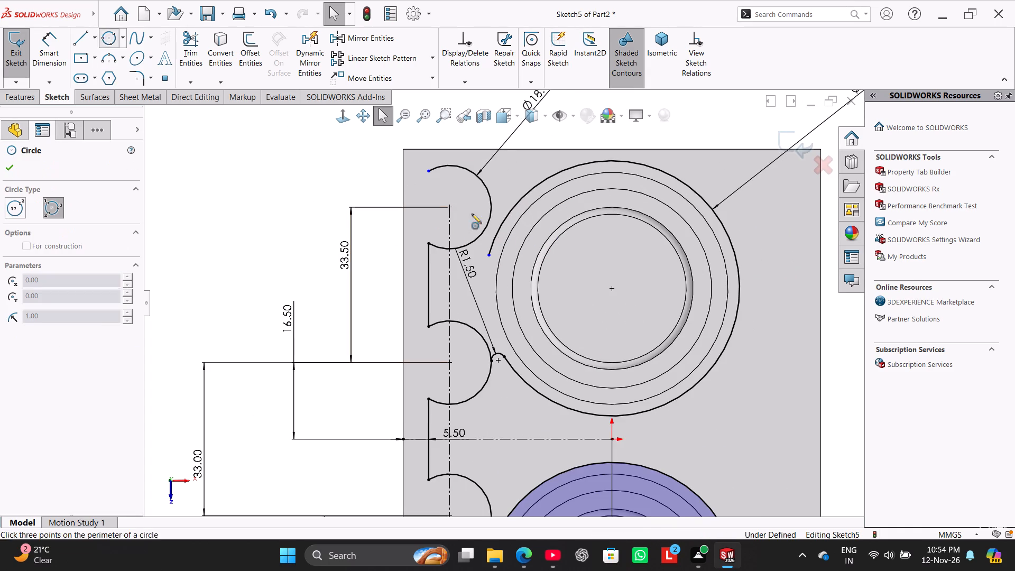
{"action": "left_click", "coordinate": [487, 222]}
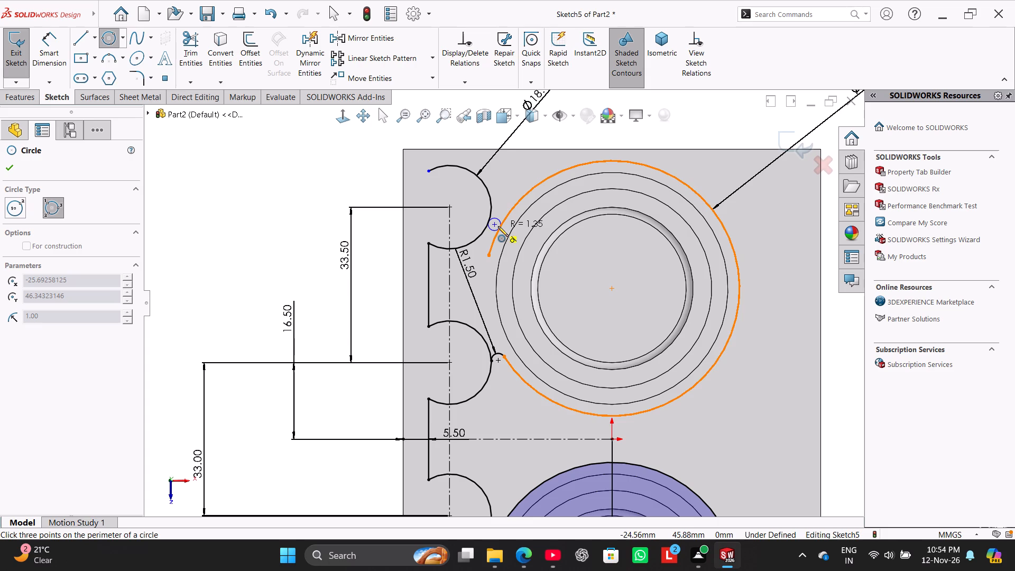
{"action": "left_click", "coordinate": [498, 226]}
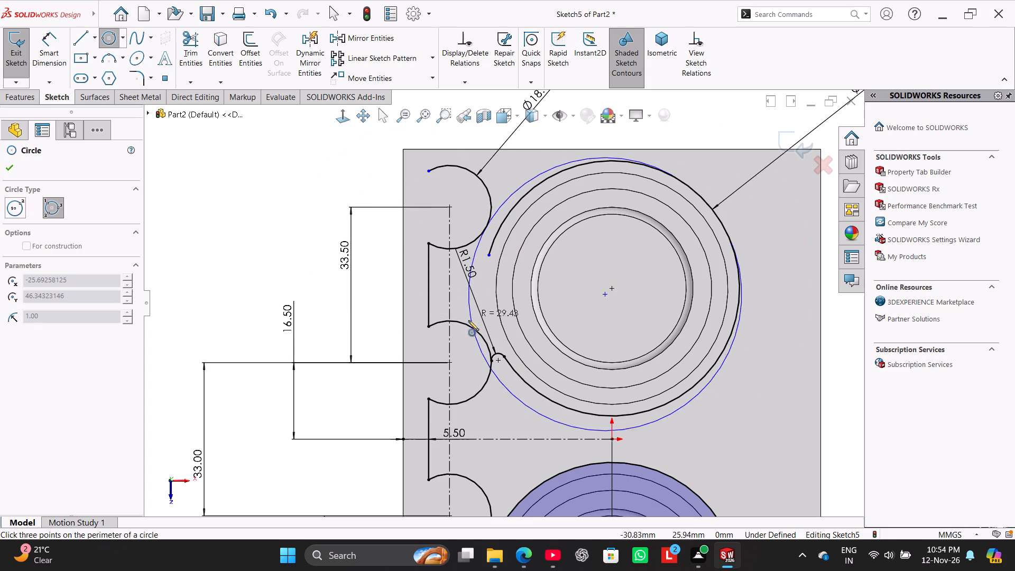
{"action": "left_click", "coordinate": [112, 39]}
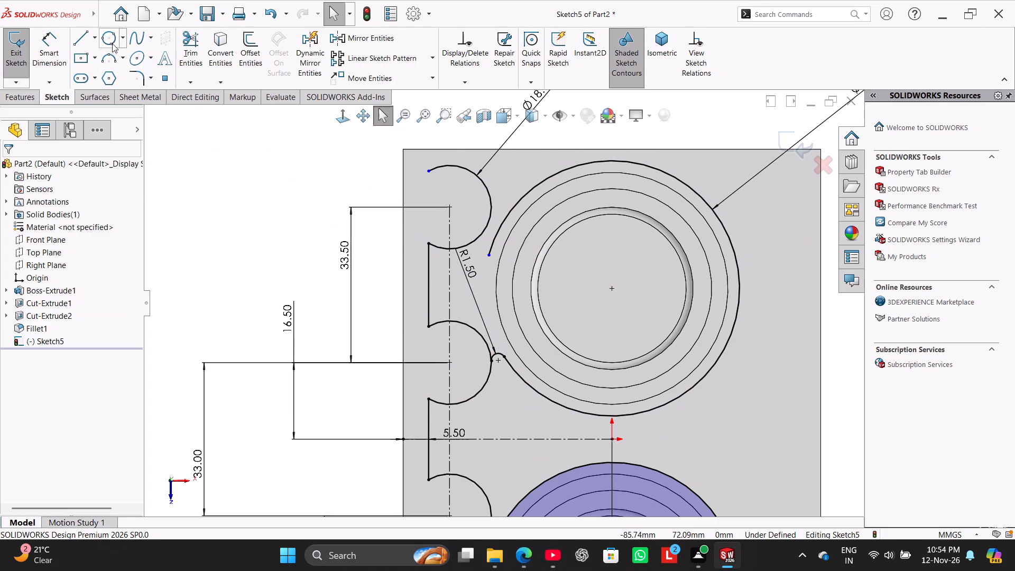
Sketch a perimeter circle of about 1.37 mm radius tangent to the 55 mm arc and the -Z-most 18 mm arc.
{"action": "left_click", "coordinate": [105, 32]}
{"action": "scroll", "coordinate": [496, 228], "scroll_direction": "down", "scroll_amount": 4}
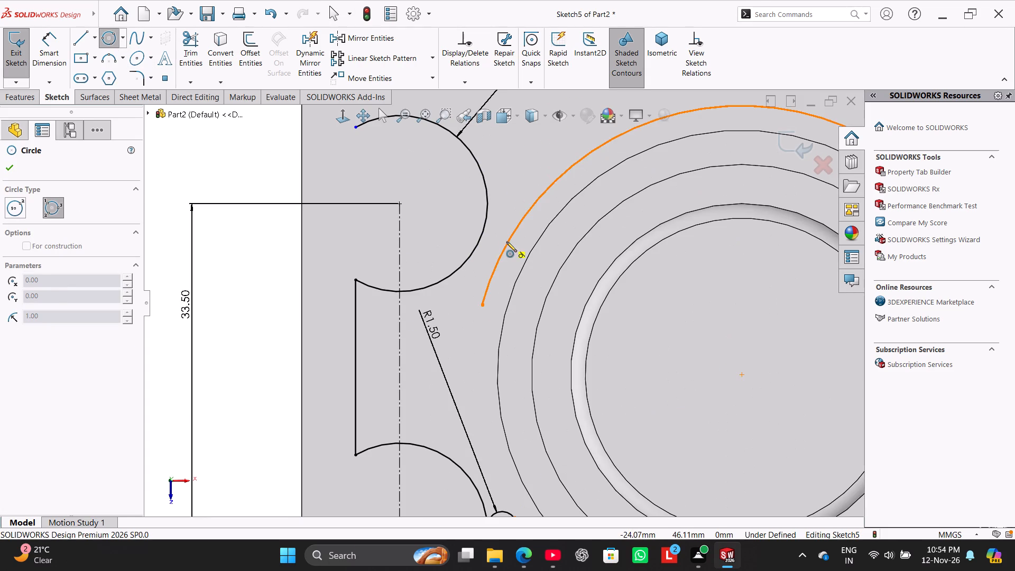
{"action": "left_click", "coordinate": [506, 242]}
{"action": "left_click", "coordinate": [483, 232]}
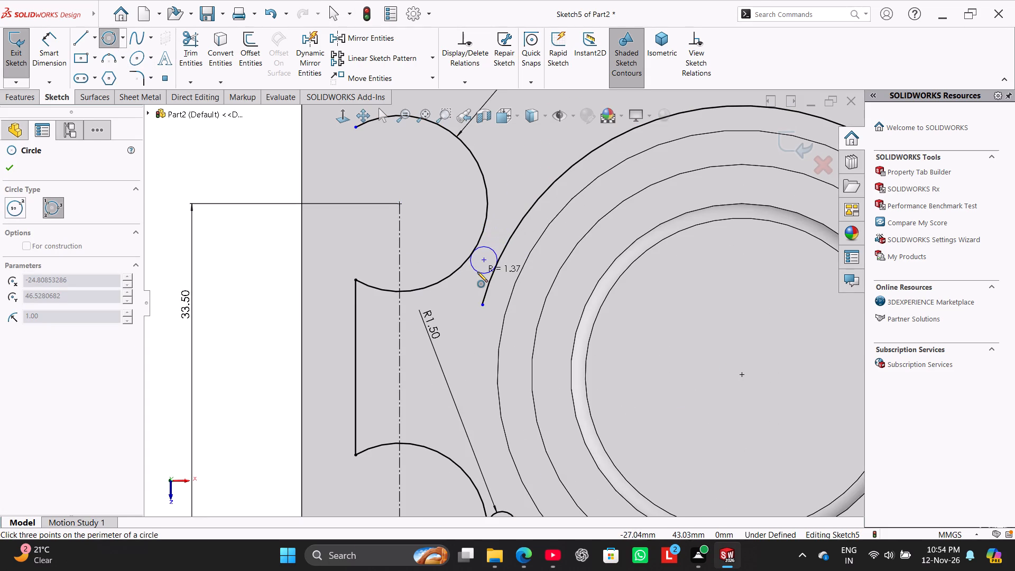
{"action": "left_click", "coordinate": [477, 272]}
Trim the new tangent circle so only its -Z arc remains, bridging the -Z-most 18 mm arc and the large arc.
{"action": "left_click", "coordinate": [184, 44]}
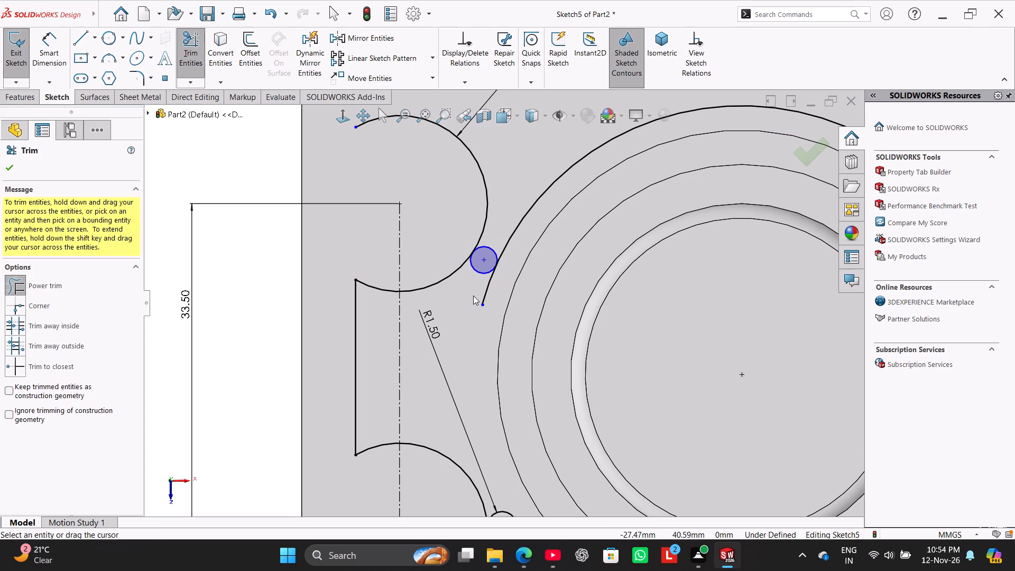
{"action": "left_click_drag", "start_coordinate": [473, 291], "coordinate": [479, 271]}
Dimension the radius of the new bridging arc as 1.5 mm.
{"action": "left_click", "coordinate": [53, 52]}
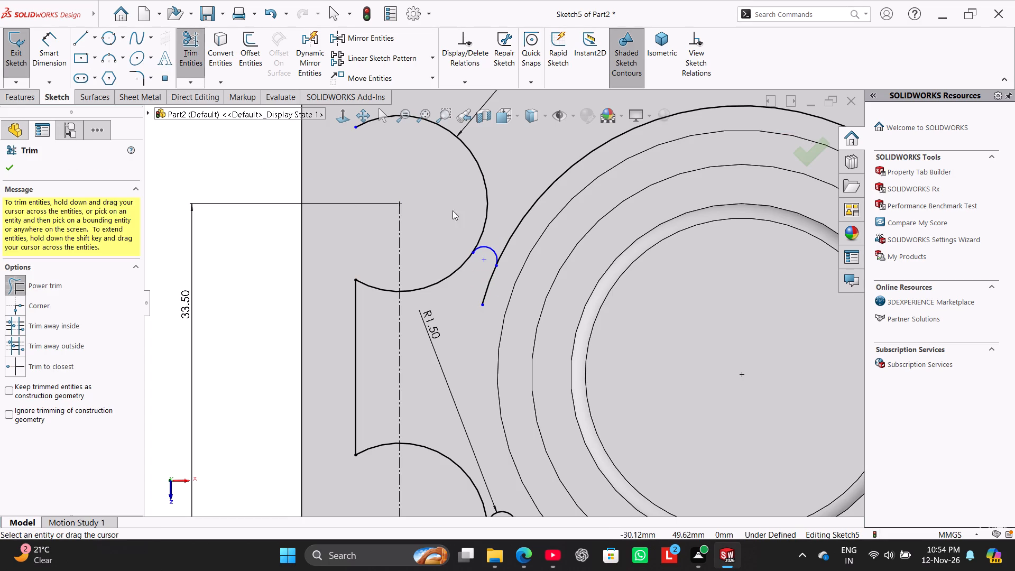
{"action": "left_click", "coordinate": [494, 250]}
{"action": "left_click", "coordinate": [39, 47]}
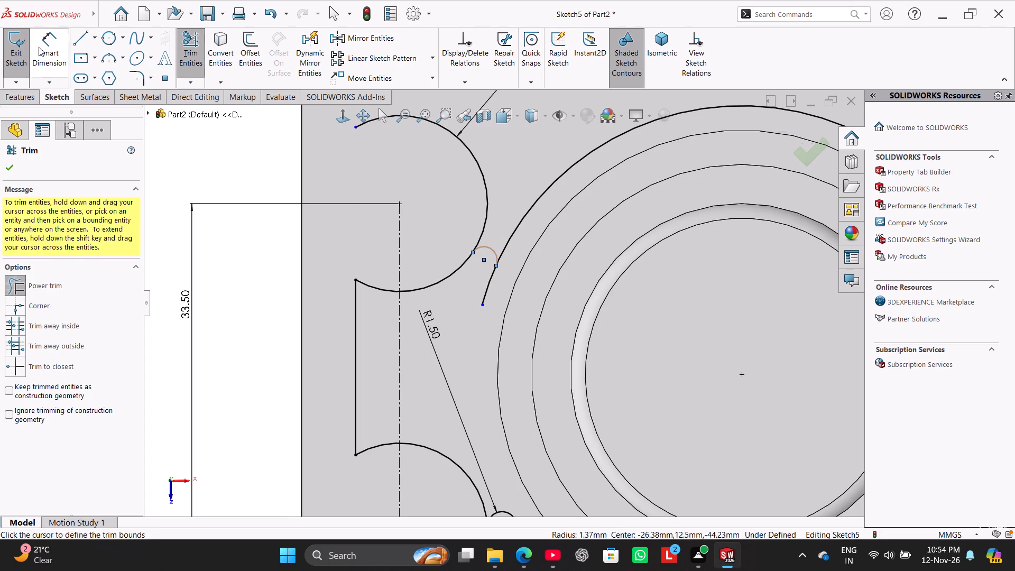
{"action": "left_click", "coordinate": [495, 249]}
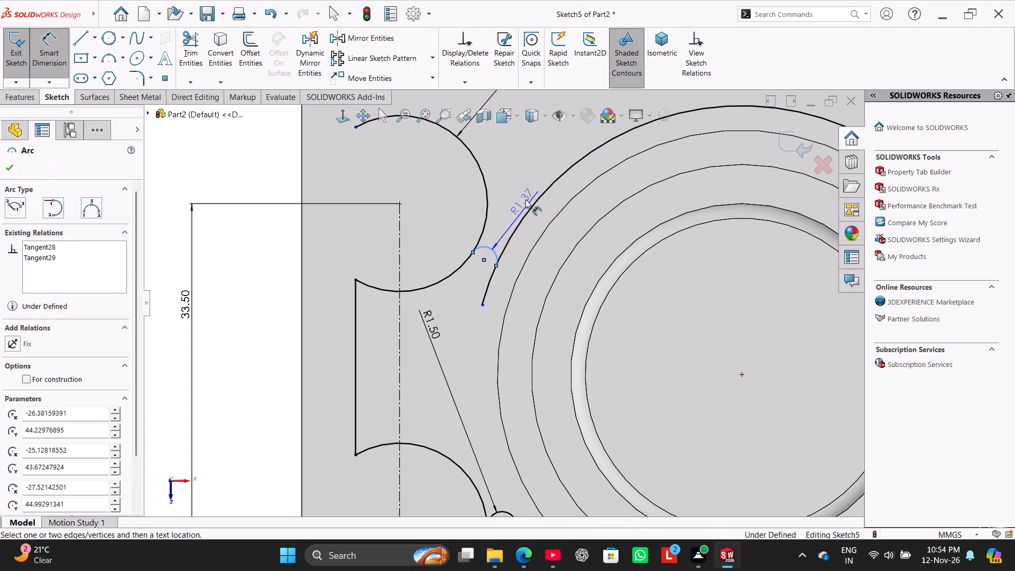
{"action": "left_click", "coordinate": [521, 193]}
{"action": "type", "text": "1.5"}
{"action": "key", "text": "Return"}
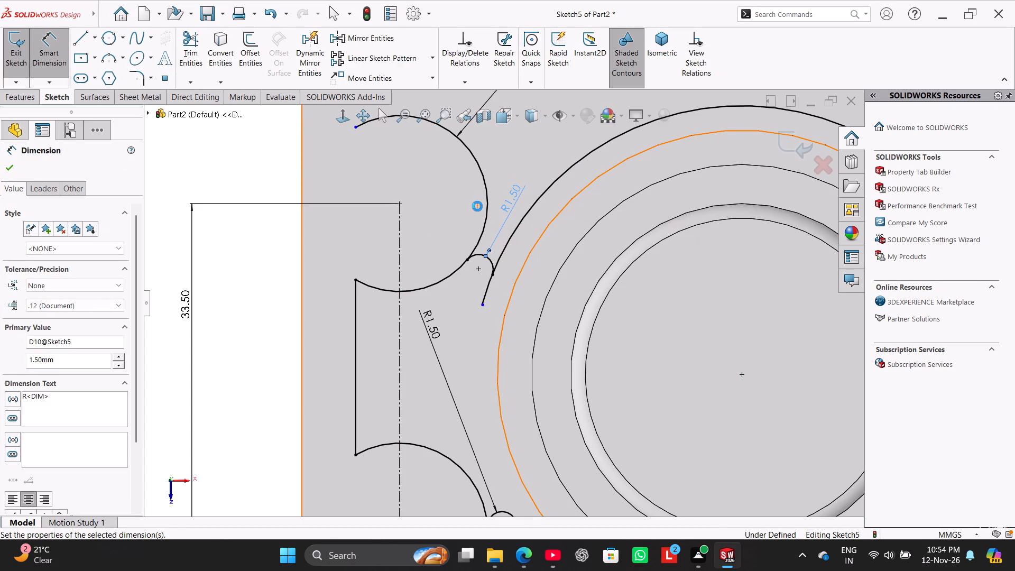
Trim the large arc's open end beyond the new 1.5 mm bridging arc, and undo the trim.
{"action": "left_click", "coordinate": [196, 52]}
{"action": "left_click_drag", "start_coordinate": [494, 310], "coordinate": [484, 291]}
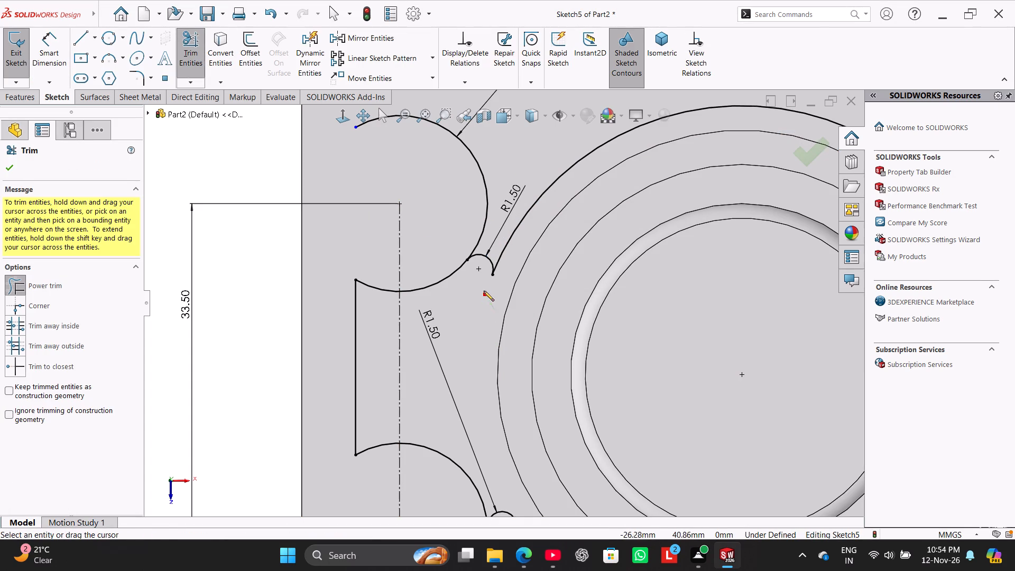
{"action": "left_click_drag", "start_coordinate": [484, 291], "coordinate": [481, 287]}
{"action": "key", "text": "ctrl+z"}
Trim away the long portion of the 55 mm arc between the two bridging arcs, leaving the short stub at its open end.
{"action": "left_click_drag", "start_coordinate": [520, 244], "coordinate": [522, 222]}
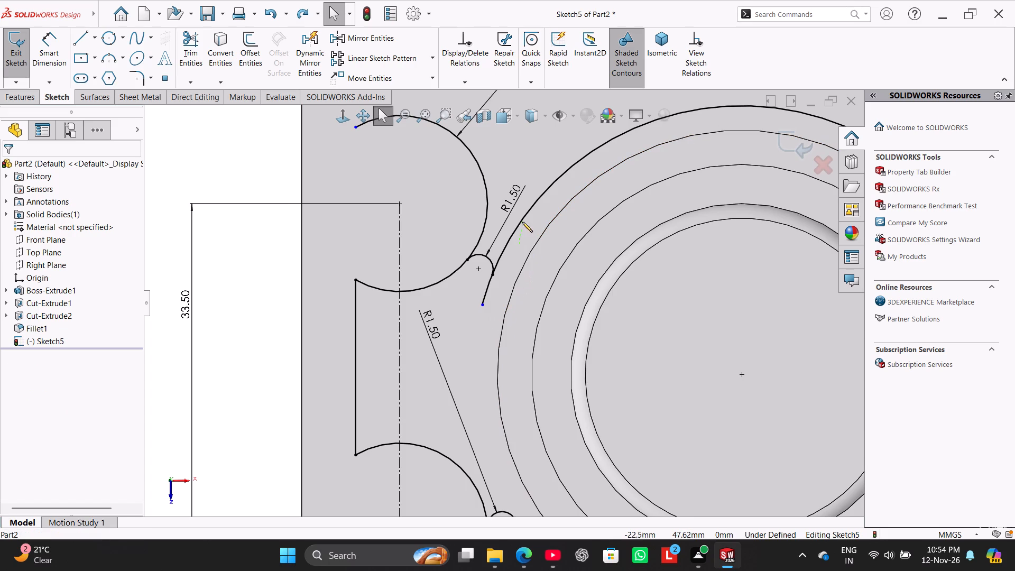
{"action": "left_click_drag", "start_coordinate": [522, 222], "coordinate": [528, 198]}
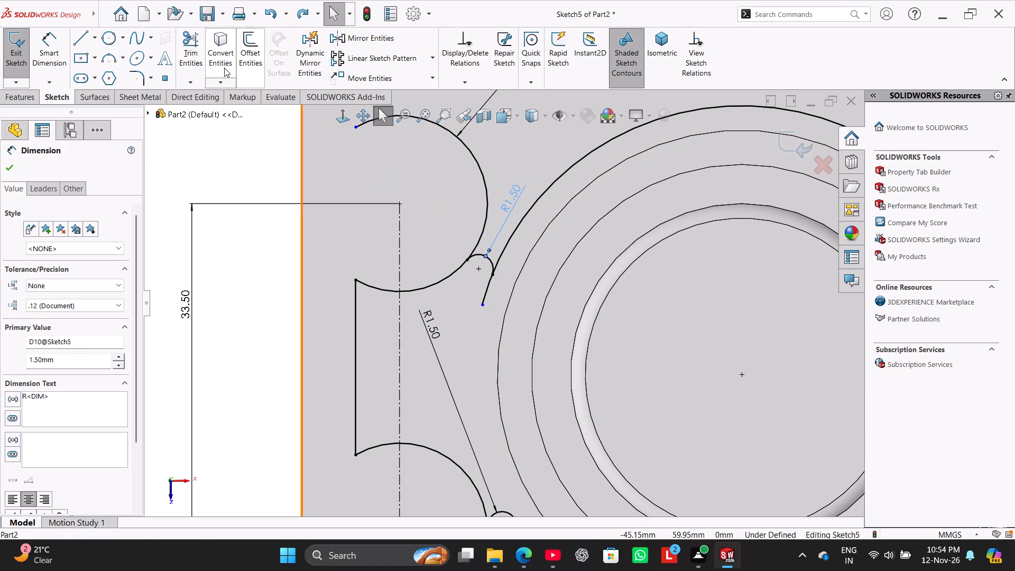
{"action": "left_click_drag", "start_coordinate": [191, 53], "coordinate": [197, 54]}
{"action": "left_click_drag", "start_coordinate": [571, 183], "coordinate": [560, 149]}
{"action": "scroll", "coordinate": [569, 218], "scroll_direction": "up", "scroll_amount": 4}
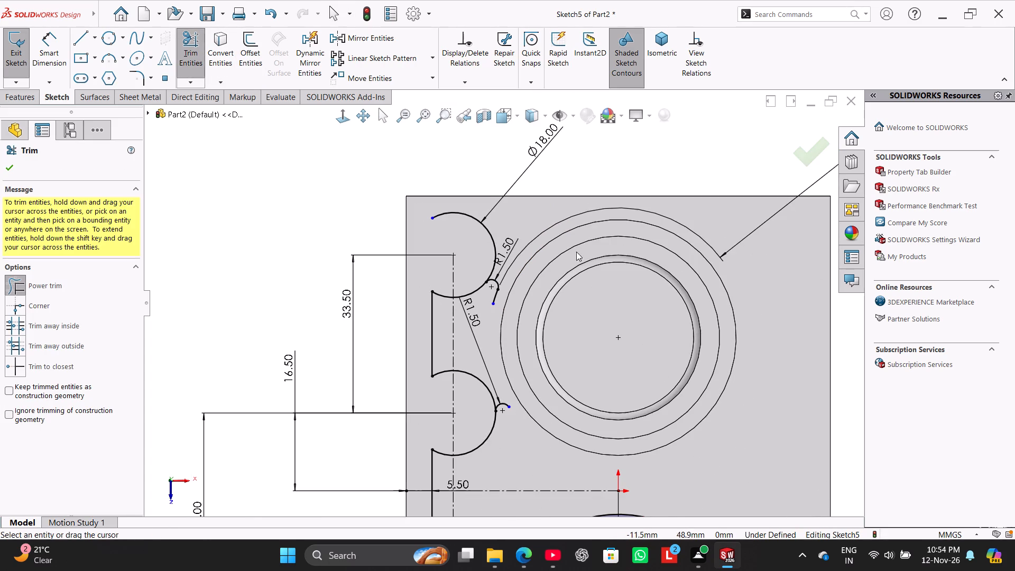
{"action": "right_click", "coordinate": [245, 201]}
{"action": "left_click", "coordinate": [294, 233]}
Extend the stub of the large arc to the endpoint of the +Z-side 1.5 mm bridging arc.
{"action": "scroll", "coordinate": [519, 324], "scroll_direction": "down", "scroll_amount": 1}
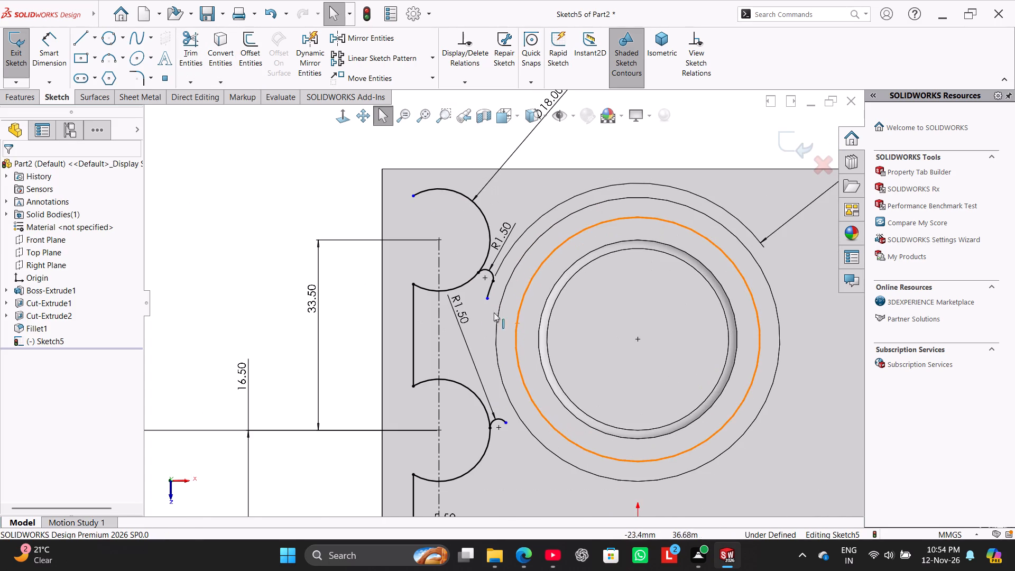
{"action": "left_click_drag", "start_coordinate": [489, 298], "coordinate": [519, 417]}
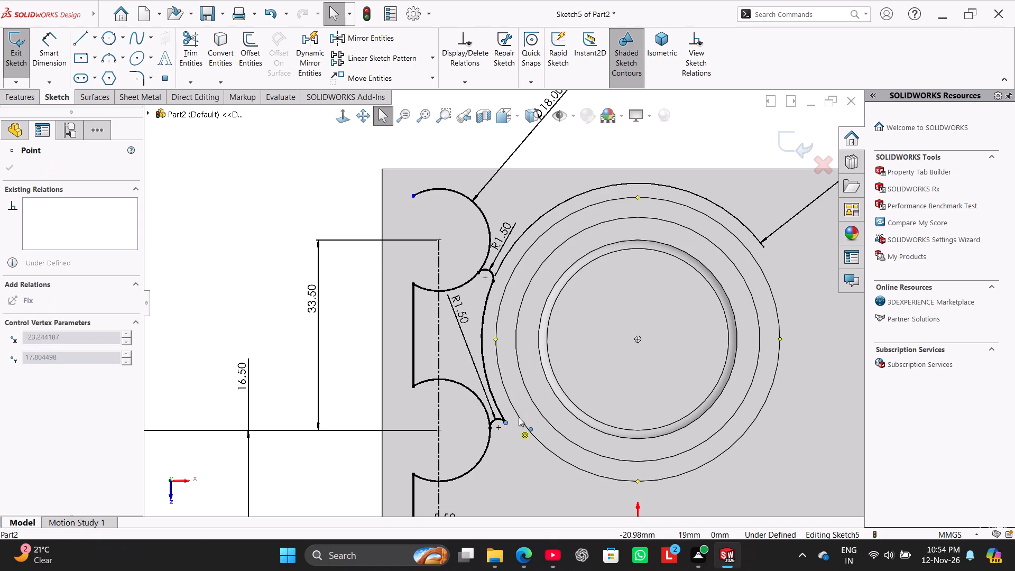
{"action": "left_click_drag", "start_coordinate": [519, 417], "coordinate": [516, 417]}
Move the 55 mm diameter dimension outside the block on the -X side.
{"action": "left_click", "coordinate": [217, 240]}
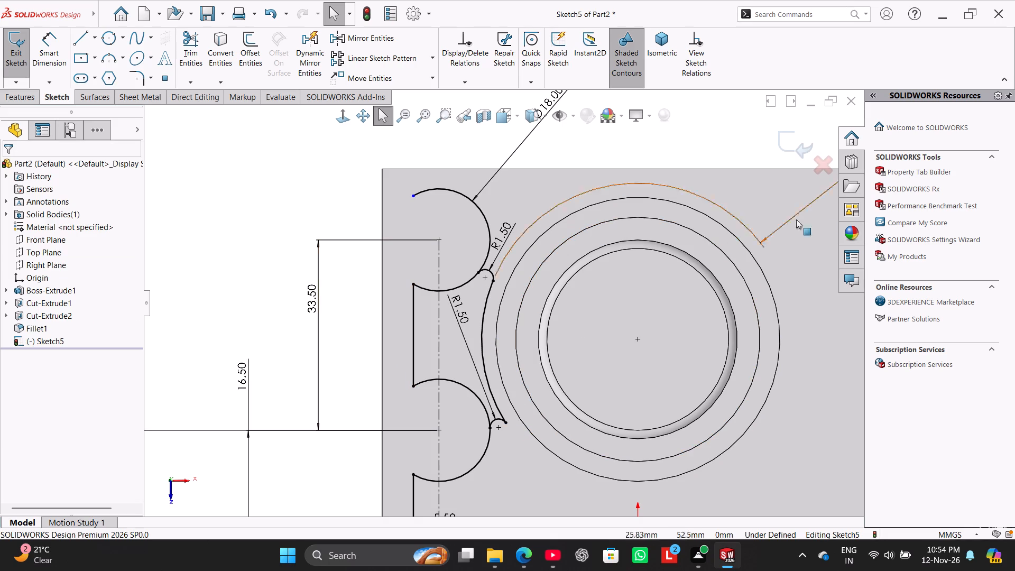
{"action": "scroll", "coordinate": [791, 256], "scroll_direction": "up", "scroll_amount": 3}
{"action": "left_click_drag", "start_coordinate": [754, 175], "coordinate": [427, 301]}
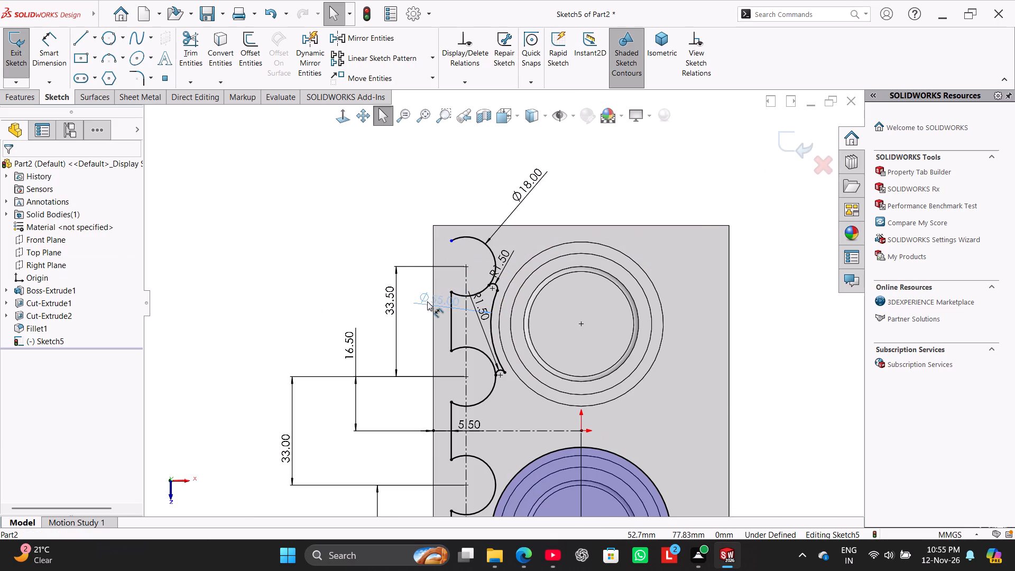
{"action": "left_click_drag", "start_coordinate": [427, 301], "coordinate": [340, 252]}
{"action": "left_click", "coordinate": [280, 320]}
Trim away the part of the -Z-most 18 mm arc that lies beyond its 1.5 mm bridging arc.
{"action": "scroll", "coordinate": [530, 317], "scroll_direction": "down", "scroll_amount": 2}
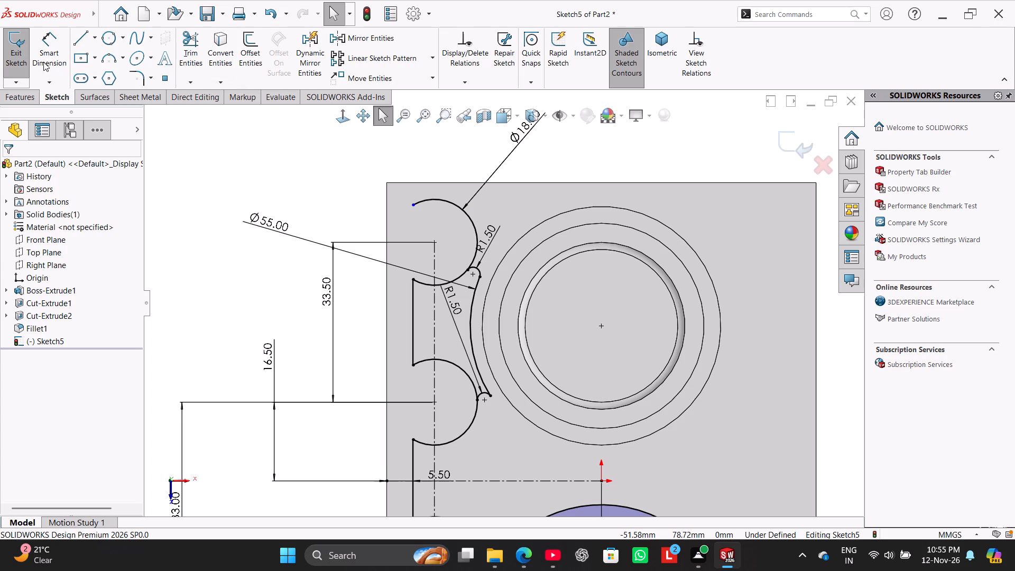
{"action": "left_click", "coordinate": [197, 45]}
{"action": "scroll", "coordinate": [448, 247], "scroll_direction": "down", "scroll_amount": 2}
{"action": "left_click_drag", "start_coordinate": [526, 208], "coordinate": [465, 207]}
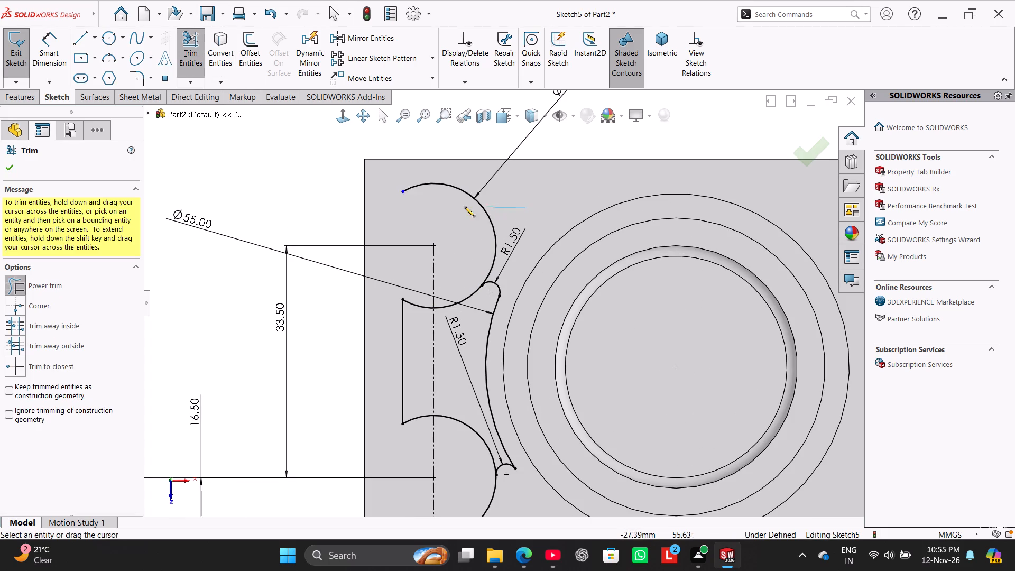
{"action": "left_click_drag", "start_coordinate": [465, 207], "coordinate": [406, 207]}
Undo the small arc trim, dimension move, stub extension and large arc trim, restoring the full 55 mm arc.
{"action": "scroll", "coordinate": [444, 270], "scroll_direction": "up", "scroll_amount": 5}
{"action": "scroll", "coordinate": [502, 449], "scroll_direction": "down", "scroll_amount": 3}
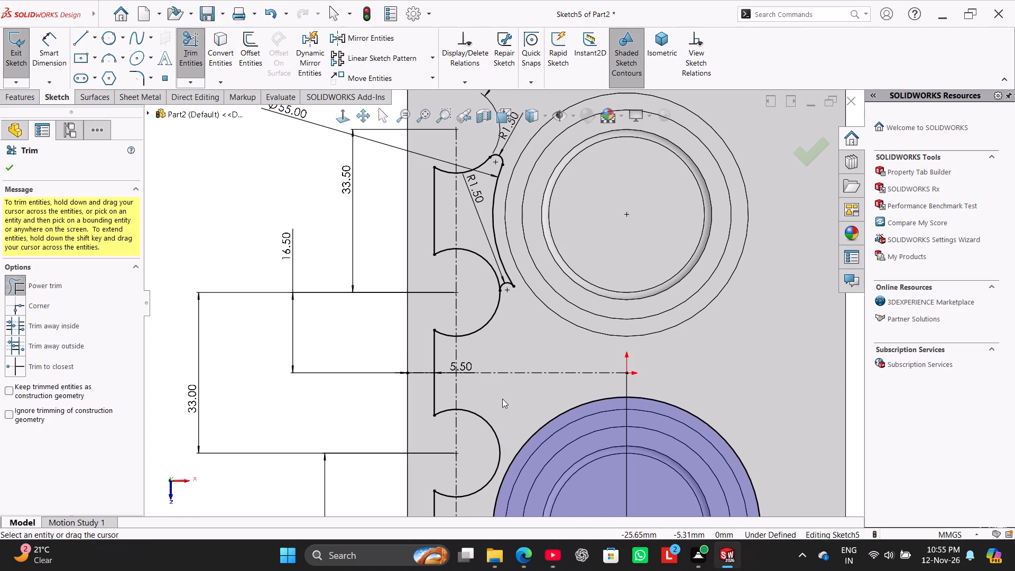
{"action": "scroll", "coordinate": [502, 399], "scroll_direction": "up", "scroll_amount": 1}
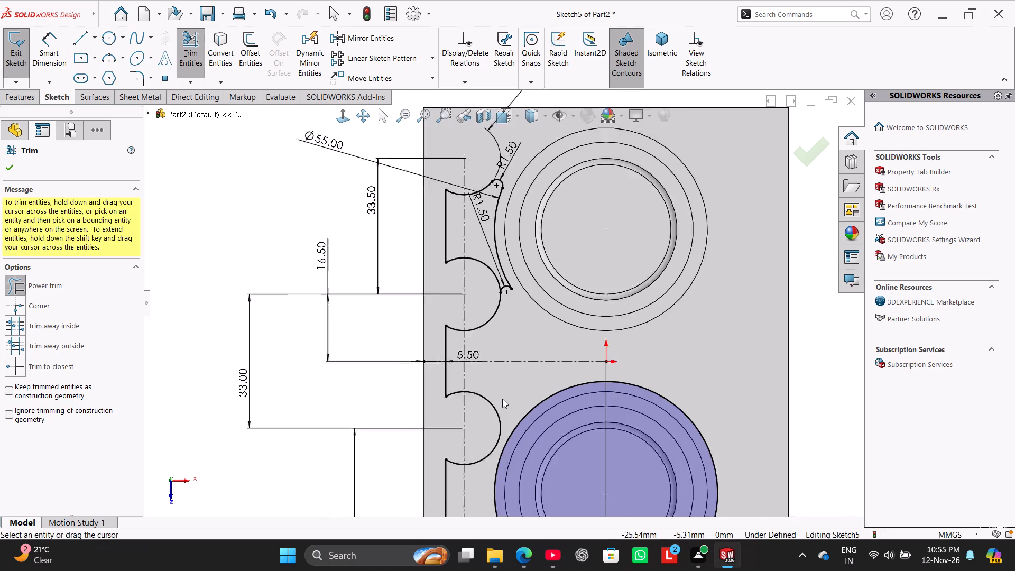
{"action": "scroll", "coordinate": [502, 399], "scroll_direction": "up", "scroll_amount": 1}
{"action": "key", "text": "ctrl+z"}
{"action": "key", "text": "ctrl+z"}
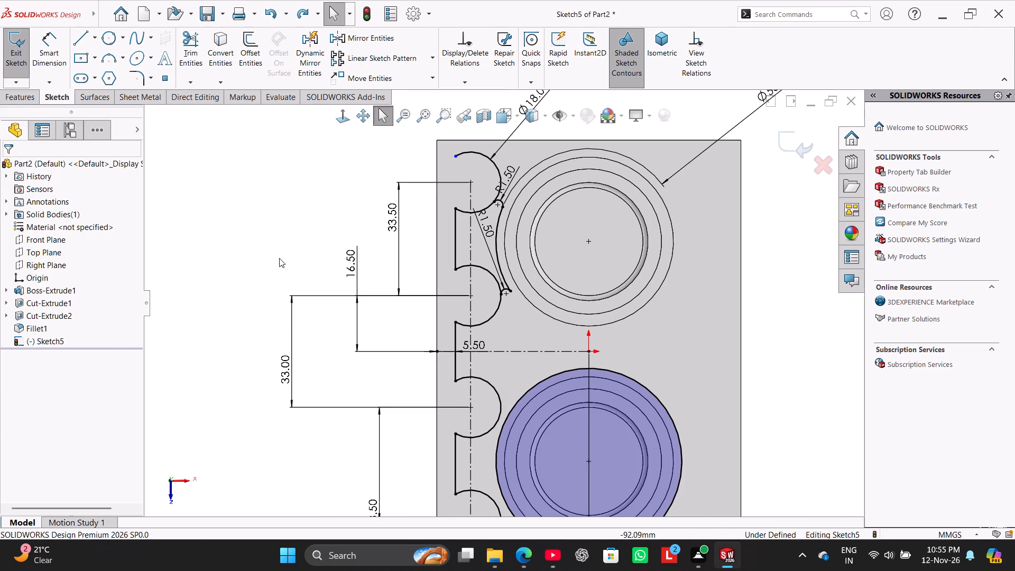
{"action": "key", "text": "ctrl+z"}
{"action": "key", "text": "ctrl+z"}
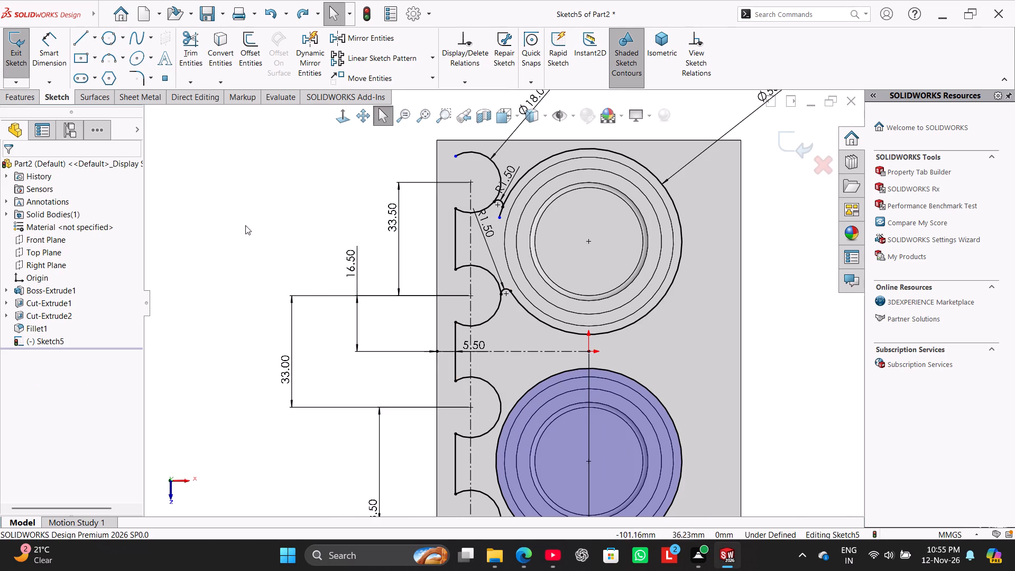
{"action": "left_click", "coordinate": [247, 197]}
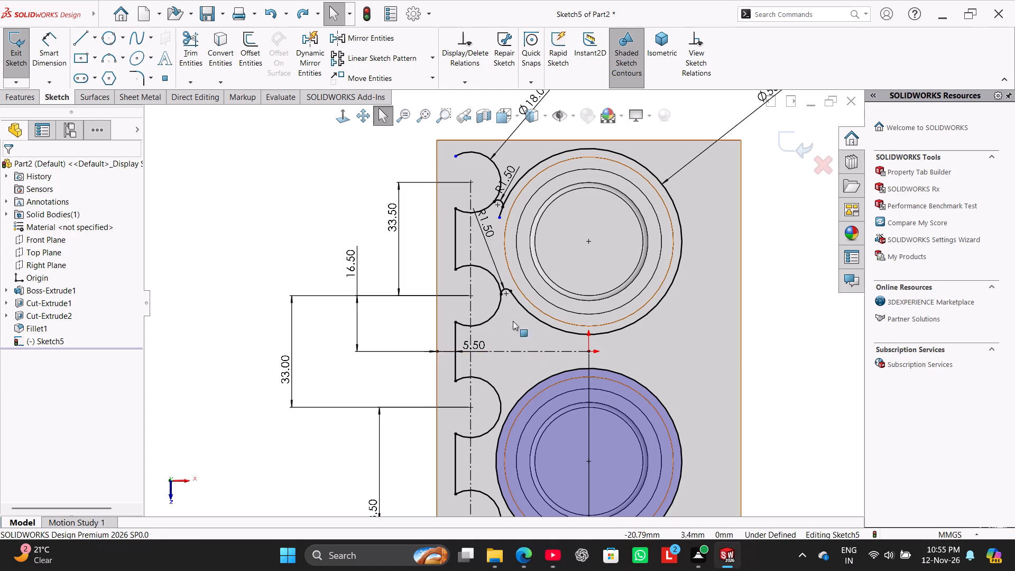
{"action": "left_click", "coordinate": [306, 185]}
Extend the large arc's open end around the -X side to about X -24.91, Z -20.85 mm.
{"action": "scroll", "coordinate": [518, 232], "scroll_direction": "down", "scroll_amount": 3}
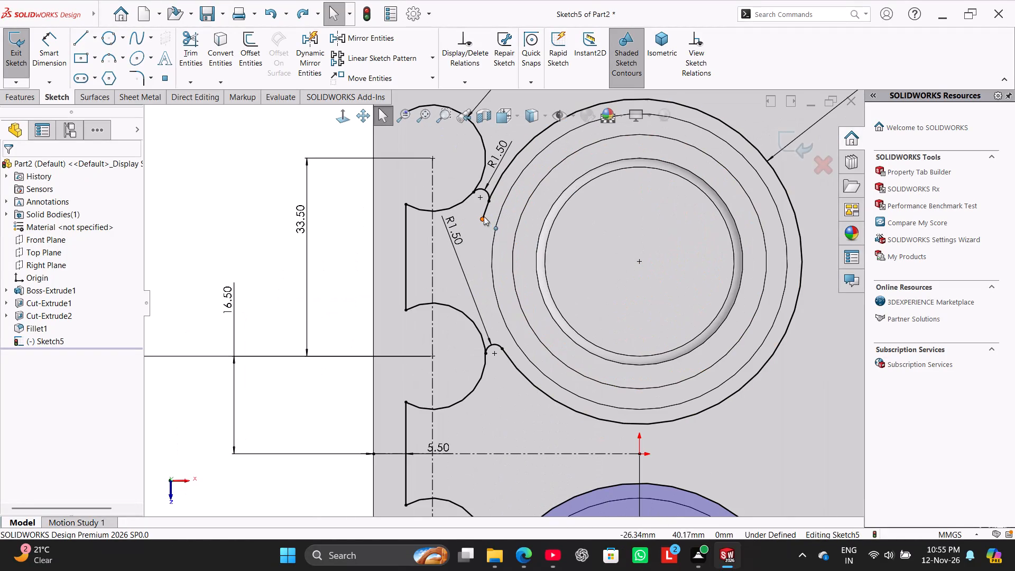
{"action": "left_click_drag", "start_coordinate": [483, 217], "coordinate": [492, 329]}
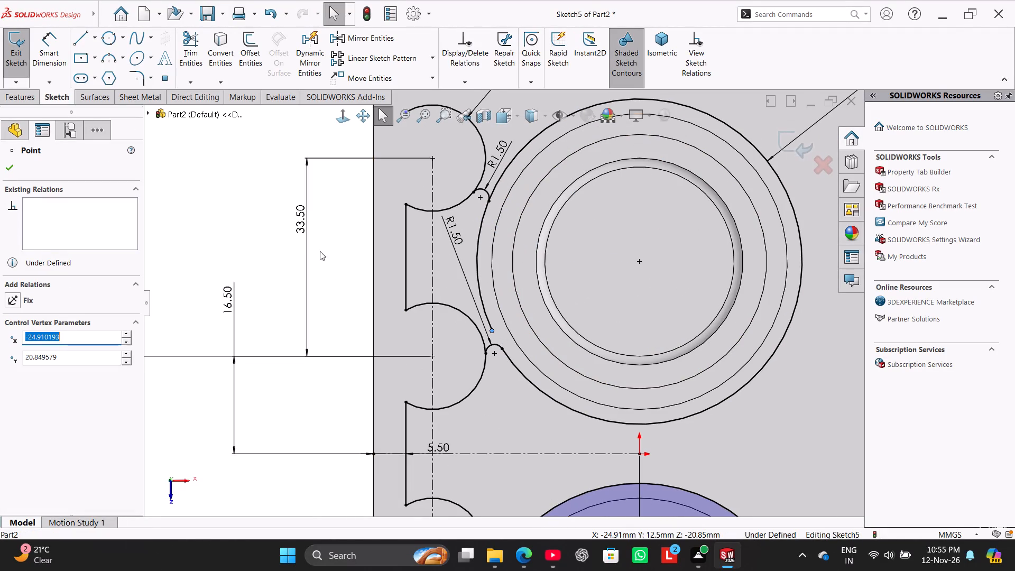
{"action": "left_click", "coordinate": [244, 181]}
Move the +Z-side bridging arc's R1.50 dimension to the +Z side of that arc.
{"action": "left_click_drag", "start_coordinate": [449, 235], "coordinate": [481, 343]}
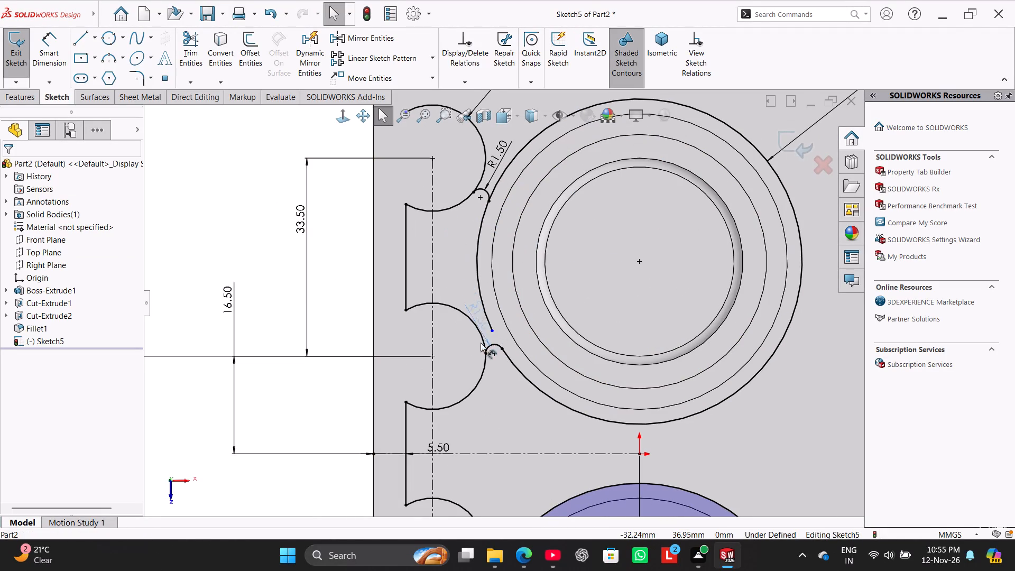
{"action": "left_click_drag", "start_coordinate": [481, 343], "coordinate": [499, 389]}
{"action": "left_click", "coordinate": [234, 169]}
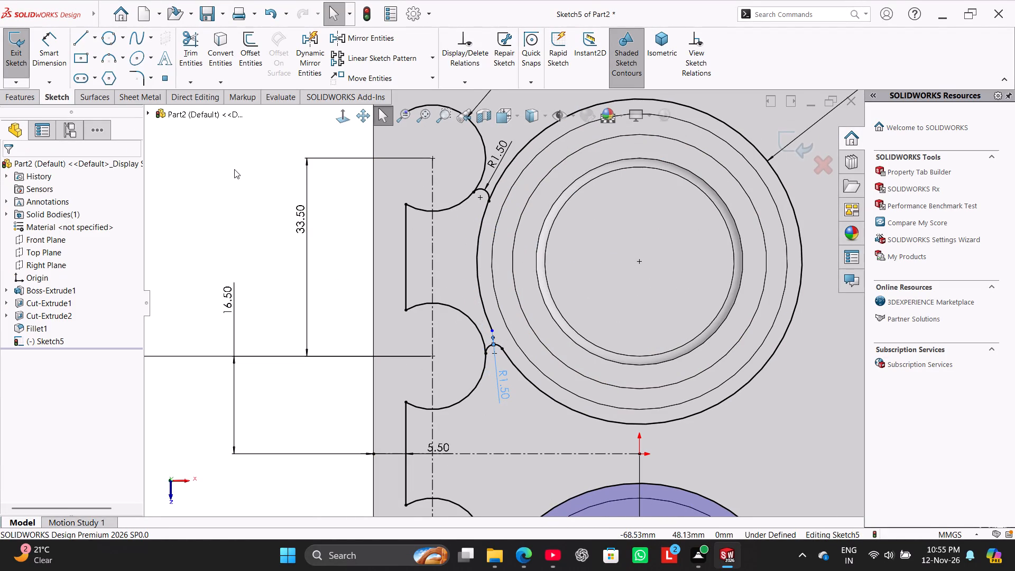
Sketch a perimeter circle tangent to the extended large arc and the second 18 mm arc, in the gap on their -Z side.
{"action": "left_click_drag", "start_coordinate": [105, 31], "coordinate": [110, 36]}
{"action": "scroll", "coordinate": [485, 292], "scroll_direction": "down", "scroll_amount": 4}
{"action": "left_click", "coordinate": [482, 308]}
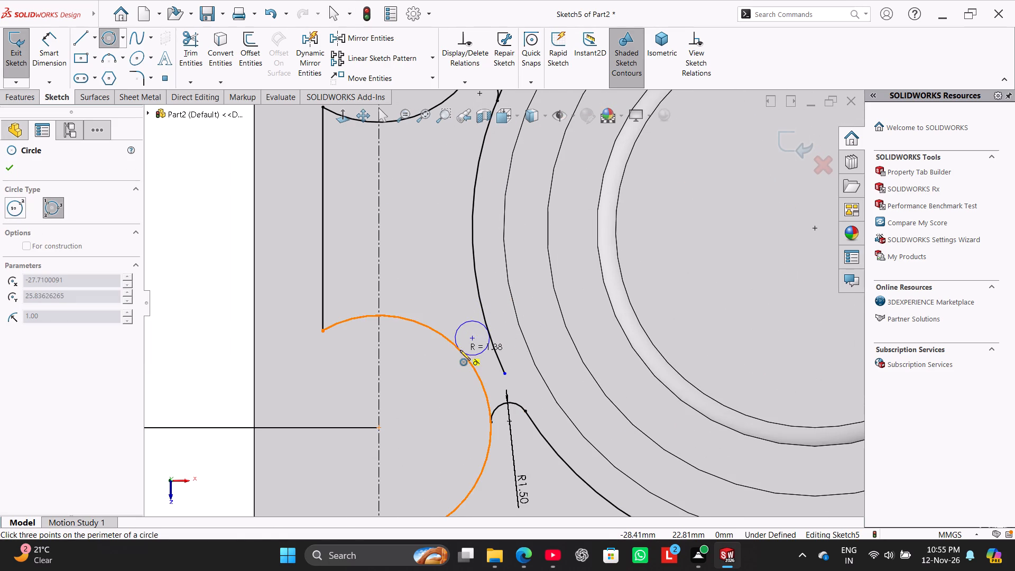
{"action": "left_click", "coordinate": [460, 351]}
{"action": "left_click", "coordinate": [440, 290]}
Trim the new tangent circle so only its +Z arc remains, bridging the second 18 mm arc and the large arc.
{"action": "left_click_drag", "start_coordinate": [187, 42], "coordinate": [192, 45]}
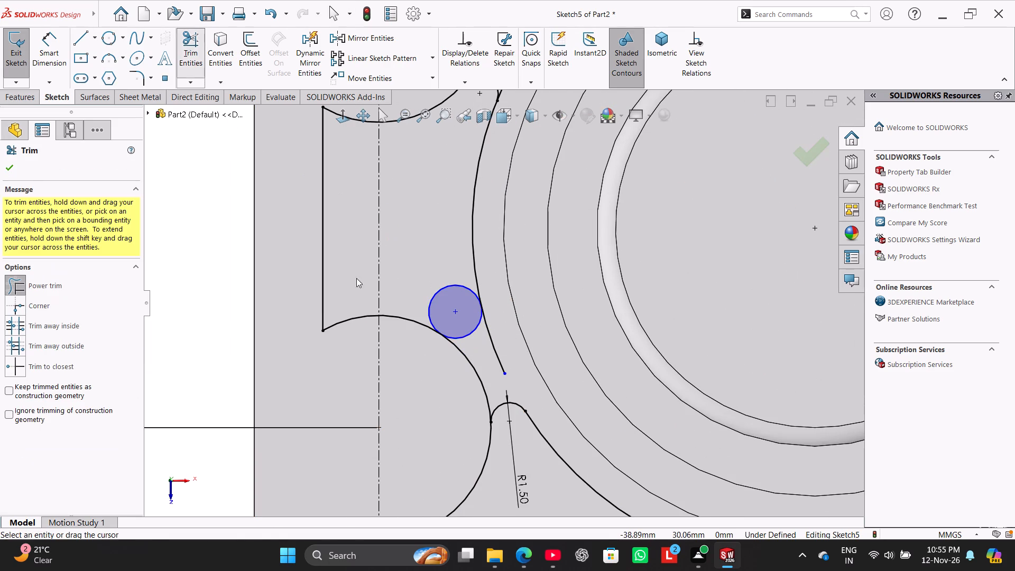
{"action": "left_click_drag", "start_coordinate": [408, 291], "coordinate": [444, 304]}
{"action": "left_click", "coordinate": [61, 44]}
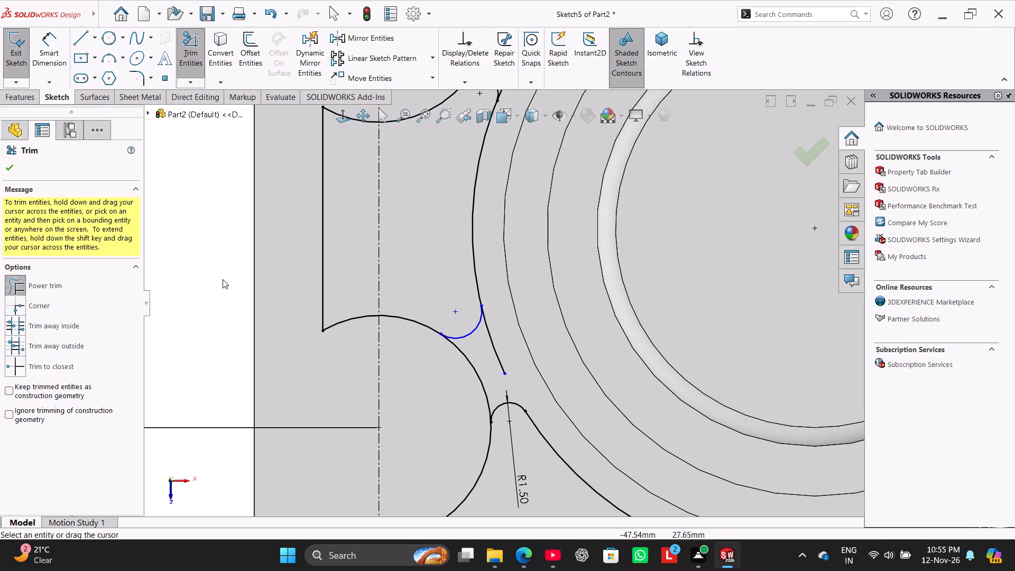
{"action": "left_click", "coordinate": [220, 265]}
{"action": "scroll", "coordinate": [518, 312], "scroll_direction": "up", "scroll_amount": 4}
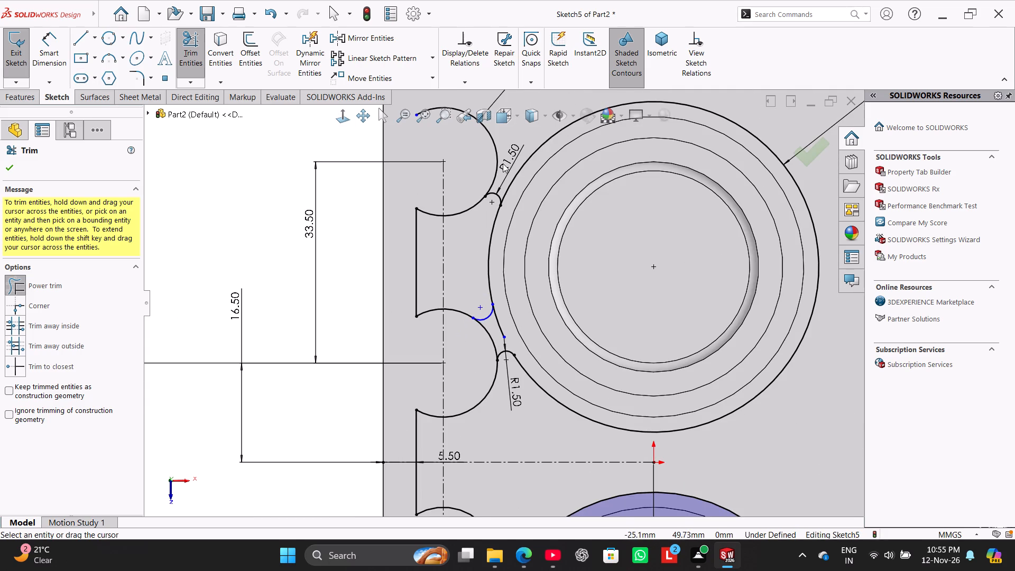
Delete the R1.50 dimension from the bridging arc between the first 18 mm arc and the -Z large arc.
{"action": "right_click", "coordinate": [509, 159]}
{"action": "left_click", "coordinate": [531, 190]}
{"action": "right_click", "coordinate": [510, 160]}
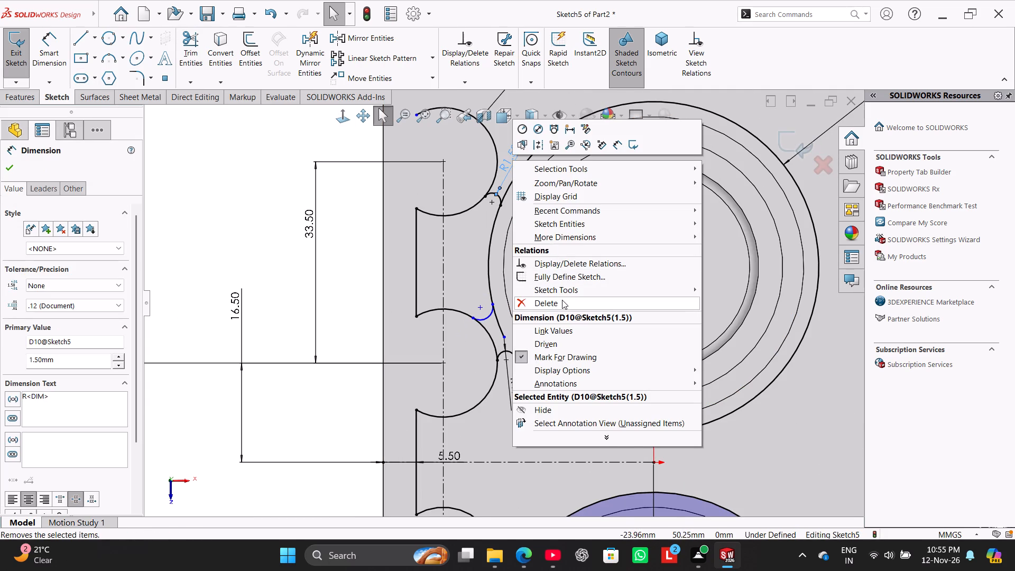
{"action": "left_click", "coordinate": [562, 300]}
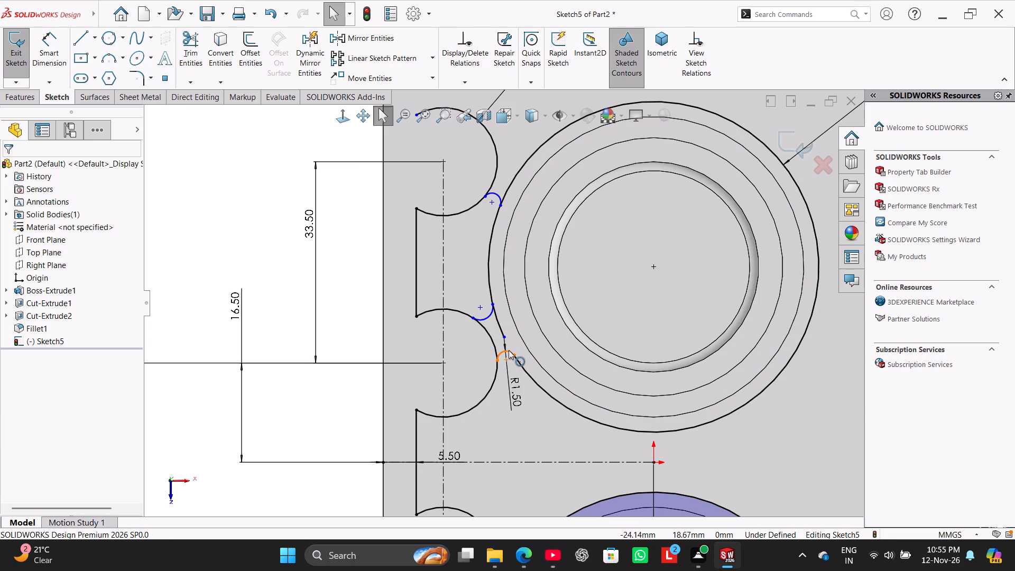
Add an Equal relation between the dimensioned R1.50 bridging arc and the other two bridging arcs beside the -Z large arc.
{"action": "left_click", "coordinate": [509, 350], "text": "ctrl"}
{"action": "left_click", "coordinate": [488, 319], "text": "ctrl"}
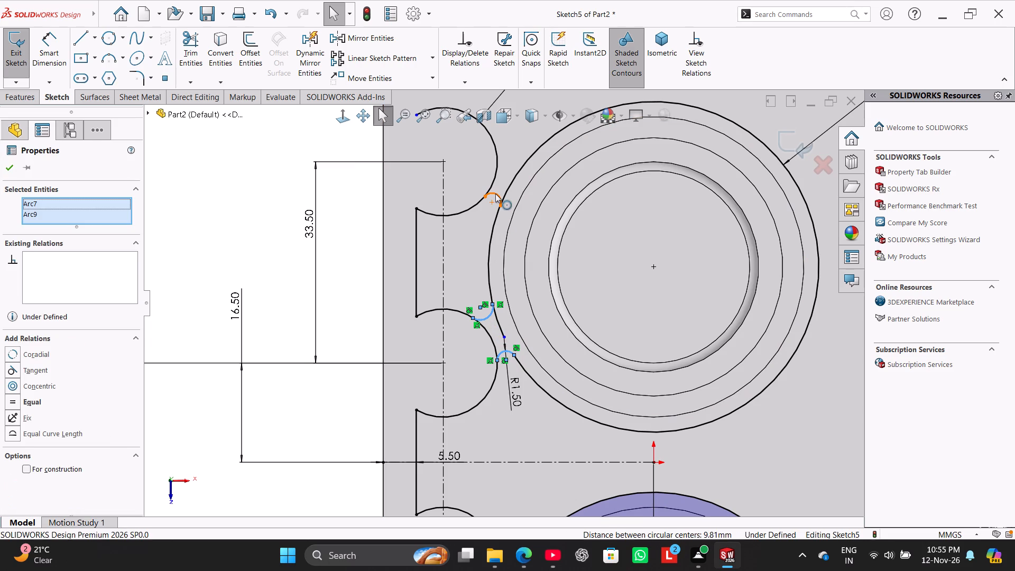
{"action": "left_click", "coordinate": [495, 194], "text": "ctrl"}
{"action": "left_click", "coordinate": [20, 397]}
{"action": "left_click", "coordinate": [219, 246]}
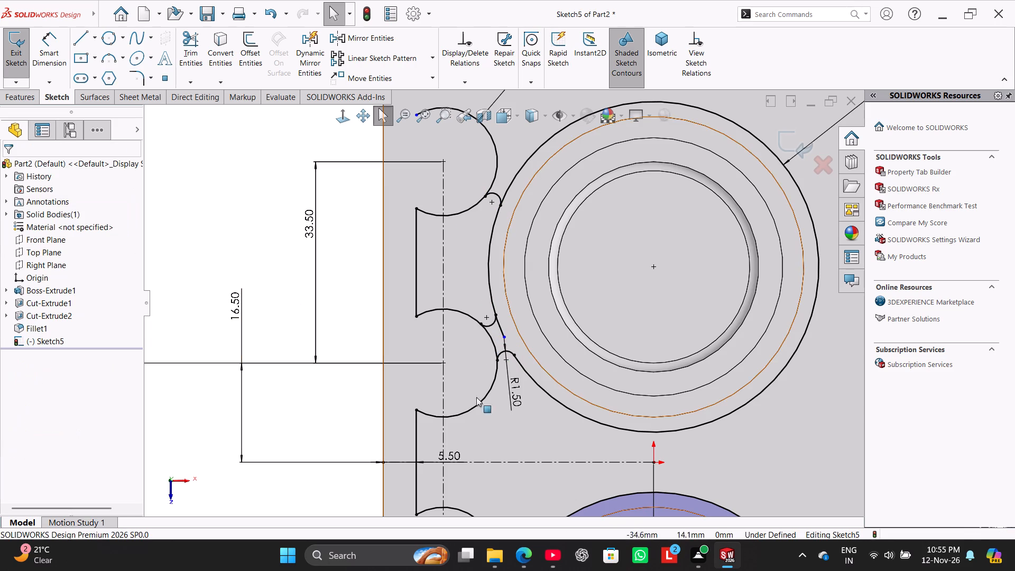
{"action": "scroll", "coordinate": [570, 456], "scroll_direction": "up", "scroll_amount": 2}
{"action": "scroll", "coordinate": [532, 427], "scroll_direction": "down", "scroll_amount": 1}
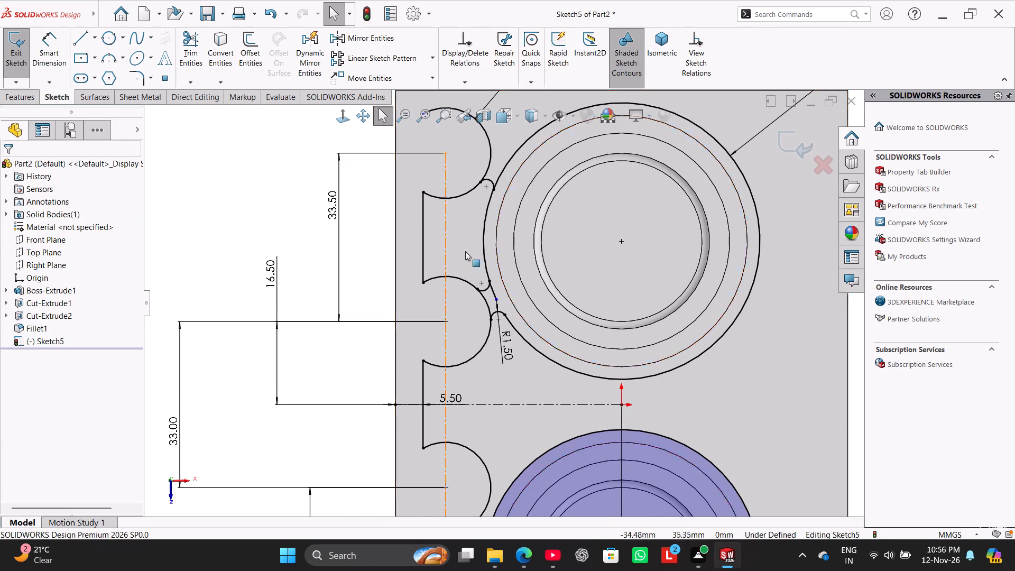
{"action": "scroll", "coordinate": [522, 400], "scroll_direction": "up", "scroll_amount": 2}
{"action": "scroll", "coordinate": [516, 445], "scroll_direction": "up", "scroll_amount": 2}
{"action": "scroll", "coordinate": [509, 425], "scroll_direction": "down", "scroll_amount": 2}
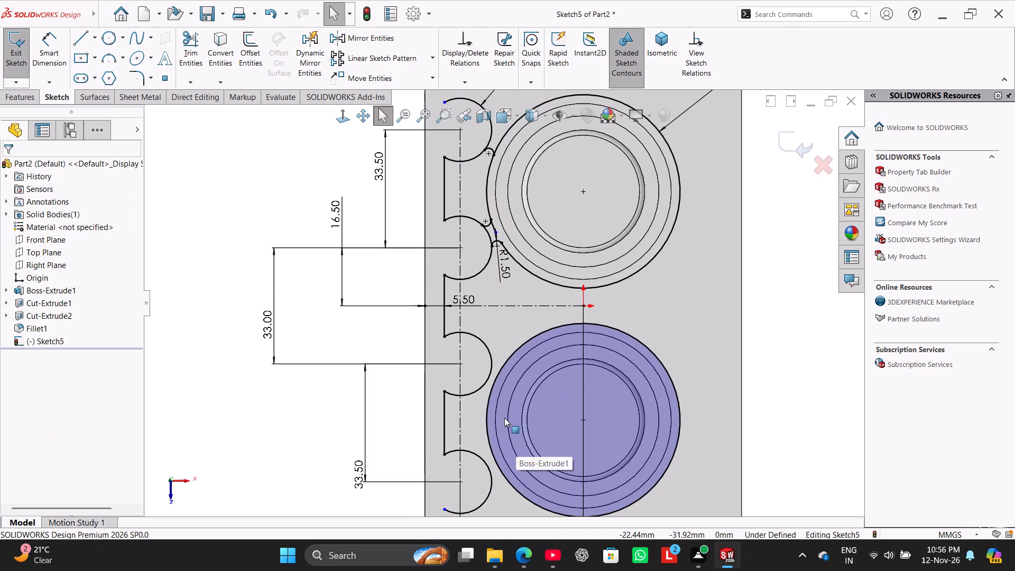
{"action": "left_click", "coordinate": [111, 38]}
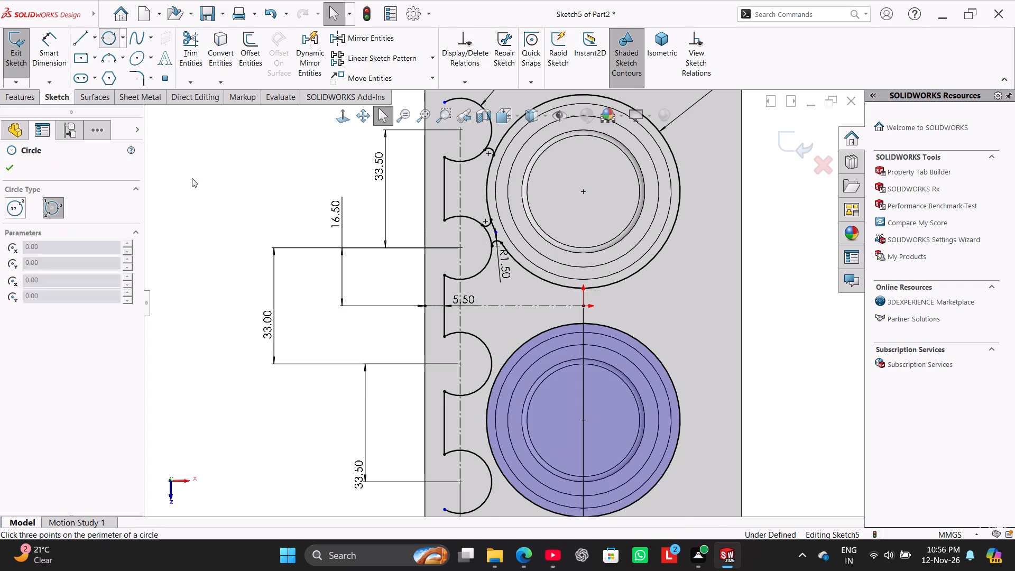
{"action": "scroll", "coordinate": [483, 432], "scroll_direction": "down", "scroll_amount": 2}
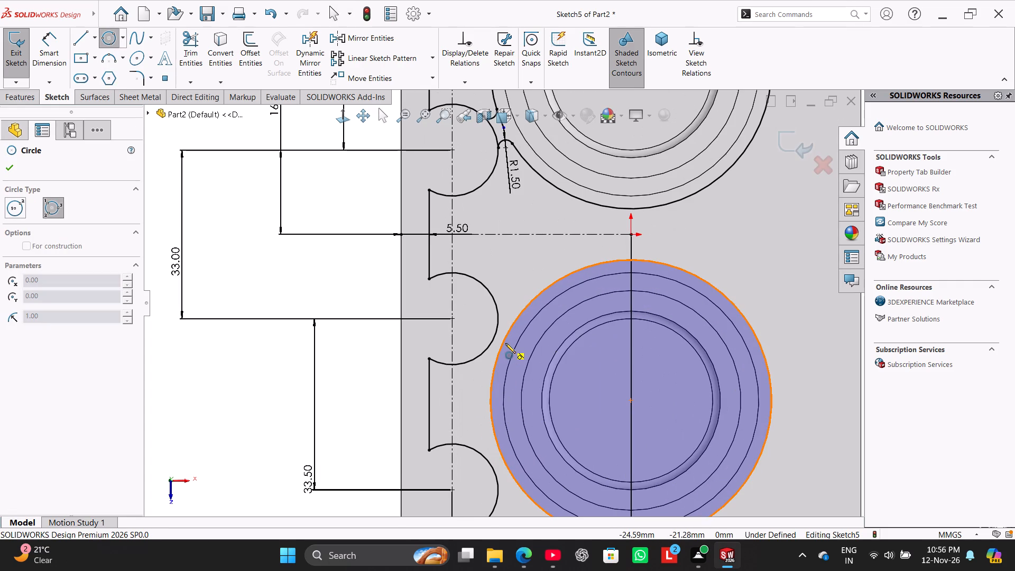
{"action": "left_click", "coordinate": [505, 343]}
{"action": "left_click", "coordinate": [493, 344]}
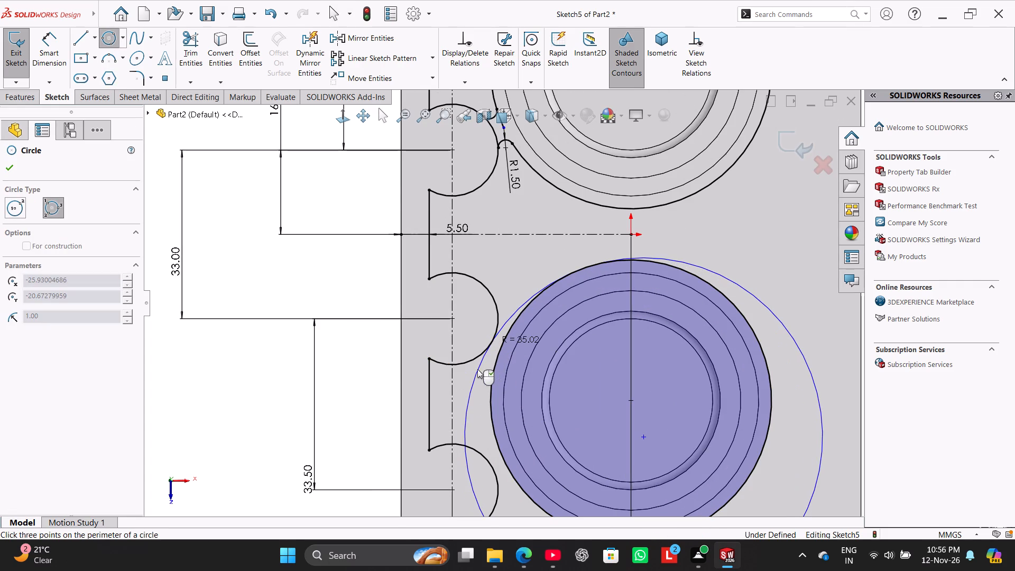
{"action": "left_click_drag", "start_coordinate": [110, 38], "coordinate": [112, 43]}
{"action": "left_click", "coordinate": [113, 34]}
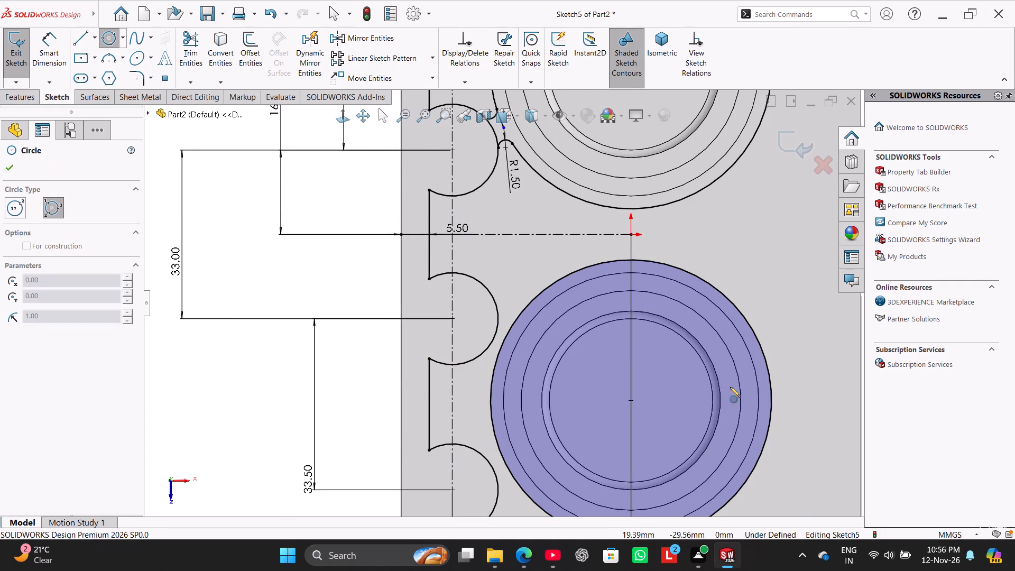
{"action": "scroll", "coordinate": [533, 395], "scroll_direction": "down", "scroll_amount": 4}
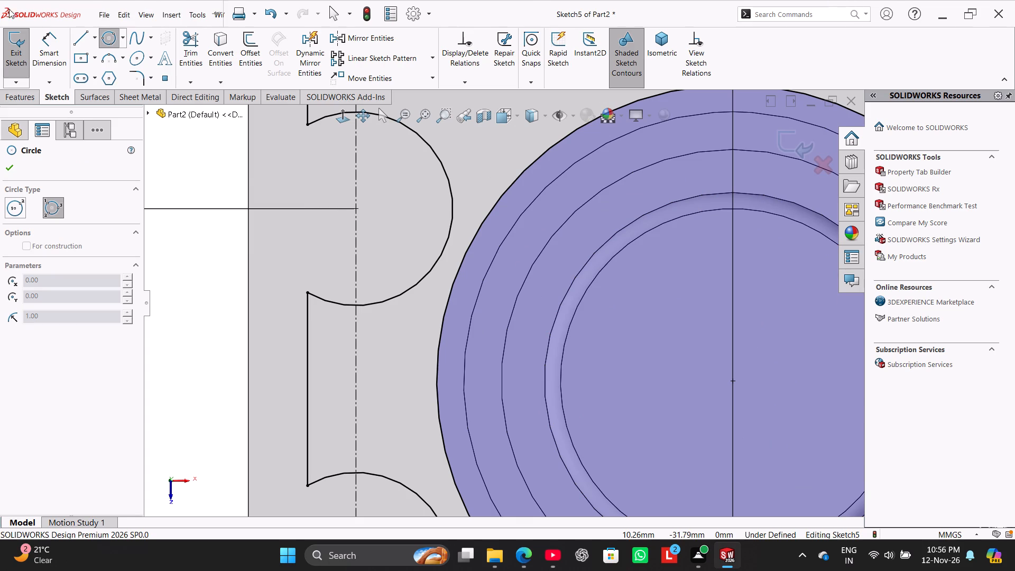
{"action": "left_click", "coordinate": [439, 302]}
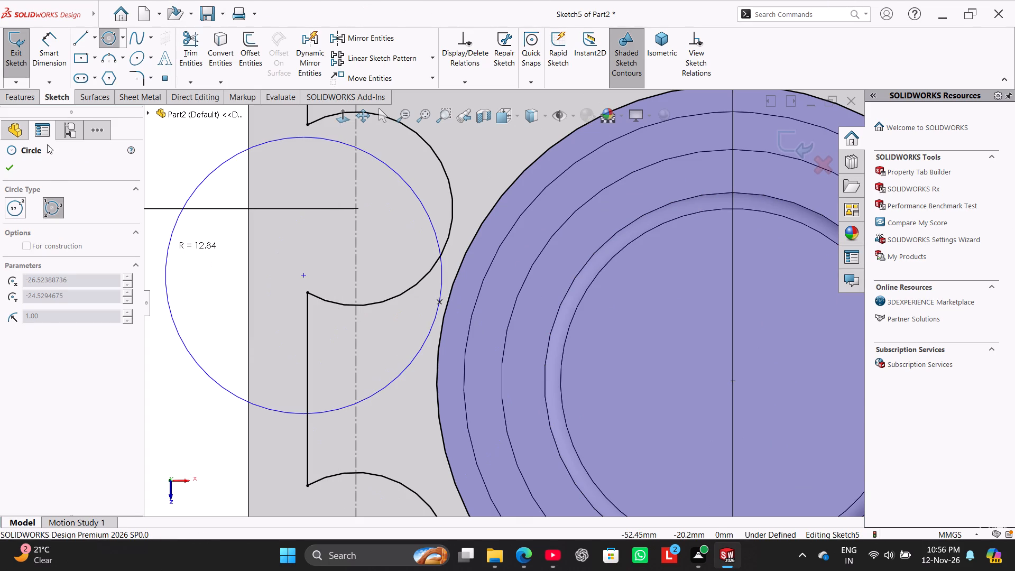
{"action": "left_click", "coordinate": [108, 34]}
Sketch a perimeter circle of about 2.53 mm radius tangent to the third 18 mm arc's +Z side and the +Z large circle.
{"action": "left_click", "coordinate": [109, 38]}
{"action": "scroll", "coordinate": [352, 299], "scroll_direction": "up", "scroll_amount": 2}
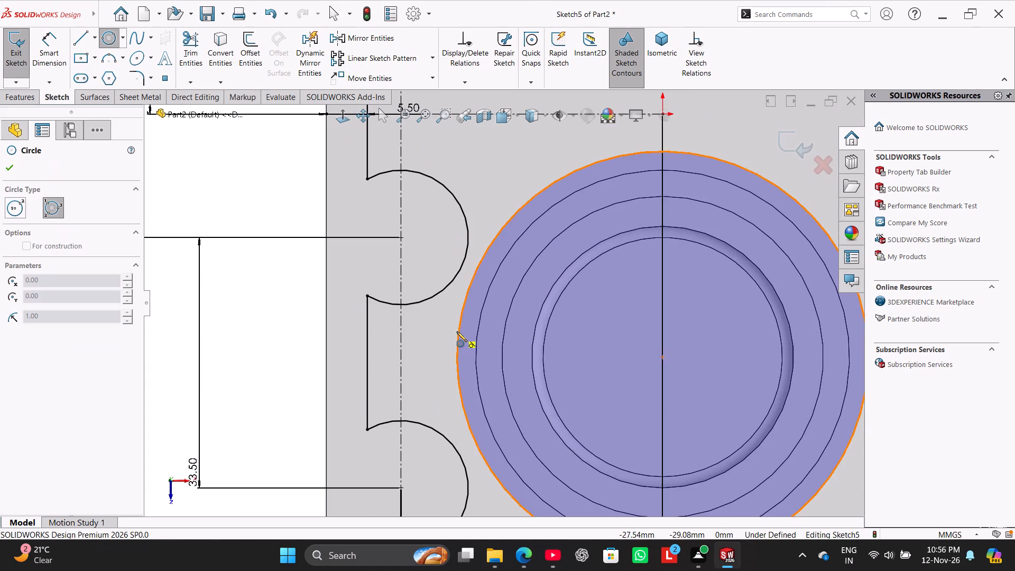
{"action": "scroll", "coordinate": [457, 333], "scroll_direction": "down", "scroll_amount": 1}
{"action": "left_click", "coordinate": [453, 272]}
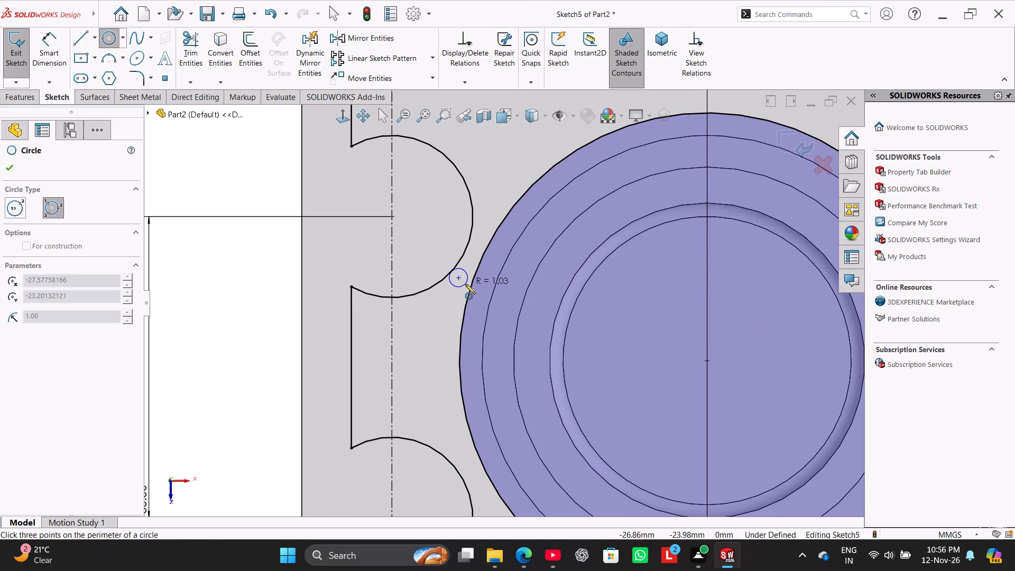
{"action": "left_click", "coordinate": [469, 286]}
{"action": "left_click", "coordinate": [436, 329]}
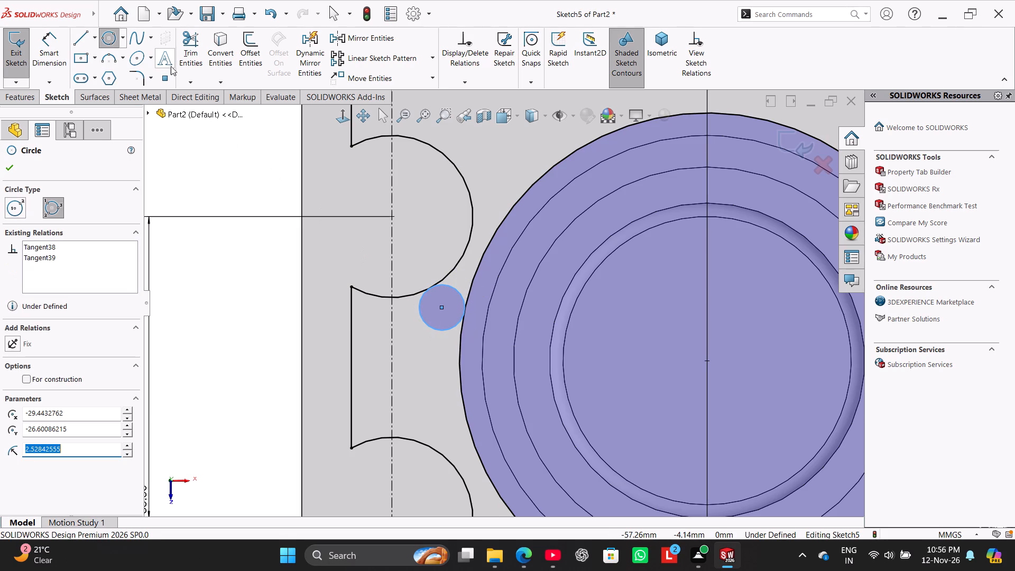
Trim the new tangent circle so only its -Z arc remains, bridging the third 18 mm arc and the large circle.
{"action": "left_click", "coordinate": [187, 49]}
{"action": "left_click_drag", "start_coordinate": [445, 345], "coordinate": [445, 320]}
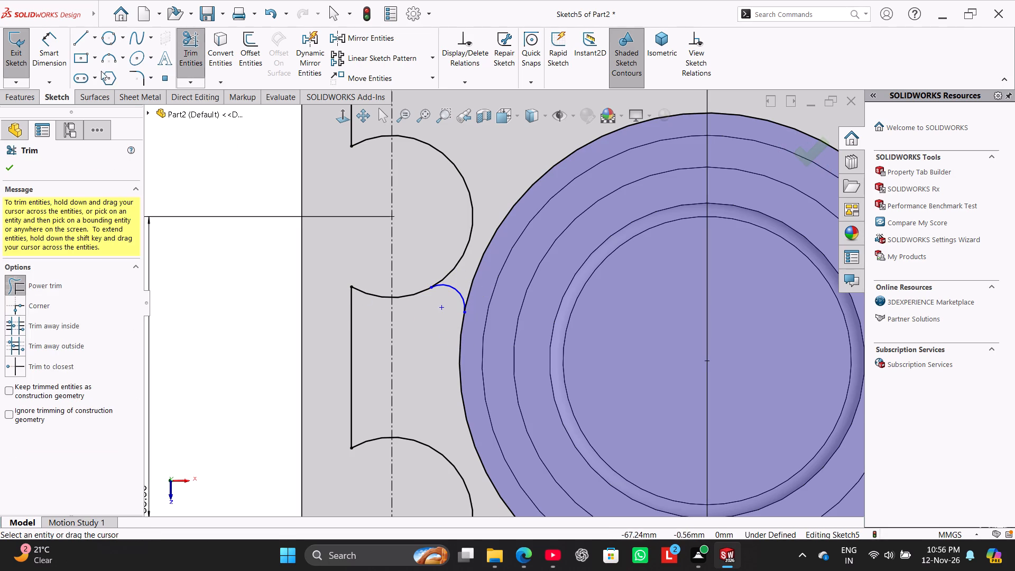
Sketch a perimeter circle of about 2.69 mm radius tangent to the fourth 18 mm arc's -Z side and the +Z large circle.
{"action": "left_click", "coordinate": [108, 39]}
{"action": "scroll", "coordinate": [463, 436], "scroll_direction": "up", "scroll_amount": 3}
{"action": "scroll", "coordinate": [472, 477], "scroll_direction": "down", "scroll_amount": 3}
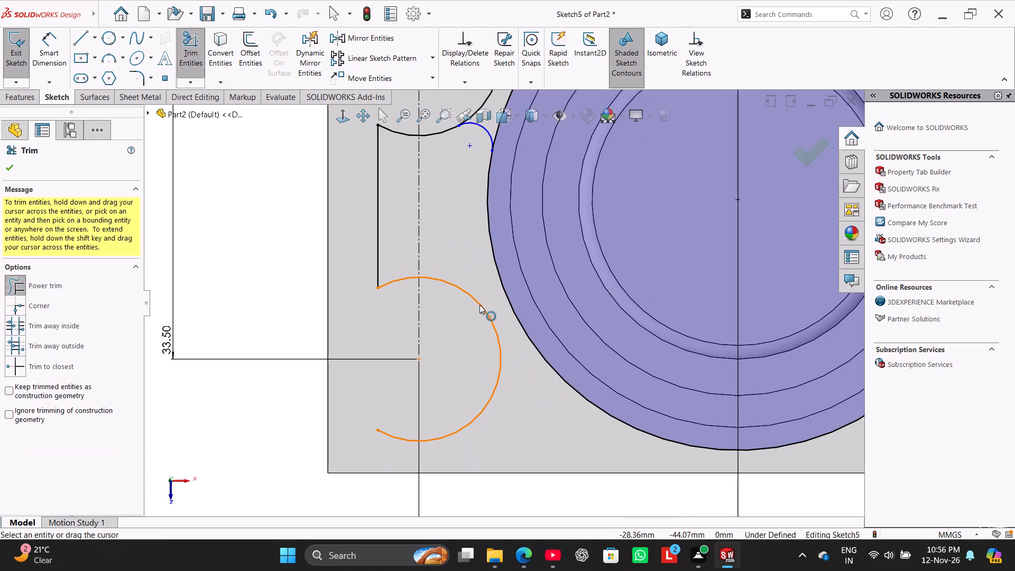
{"action": "left_click", "coordinate": [479, 305]}
{"action": "left_click", "coordinate": [112, 40]}
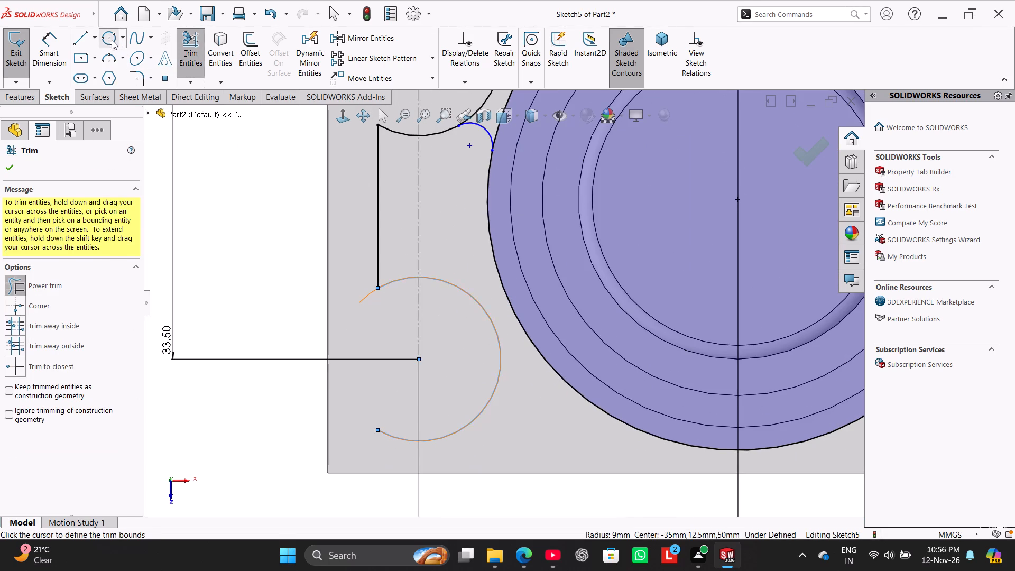
{"action": "left_click", "coordinate": [472, 294]}
{"action": "left_click", "coordinate": [496, 275]}
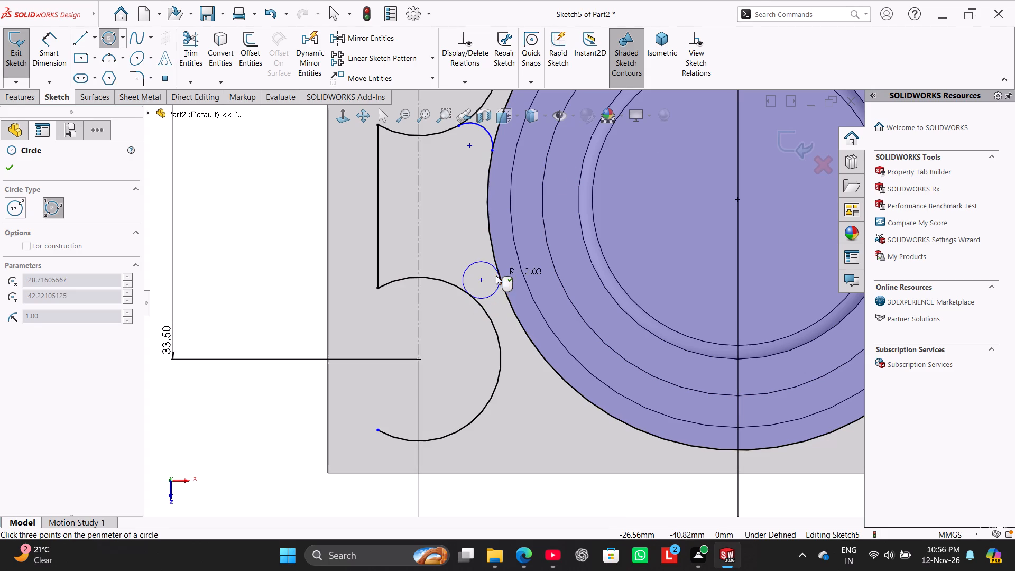
{"action": "left_click", "coordinate": [470, 242]}
Trim this second tangent circle so only its +Z arc remains, bridging the fourth 18 mm arc and the large circle.
{"action": "scroll", "coordinate": [507, 291], "scroll_direction": "up", "scroll_amount": 4}
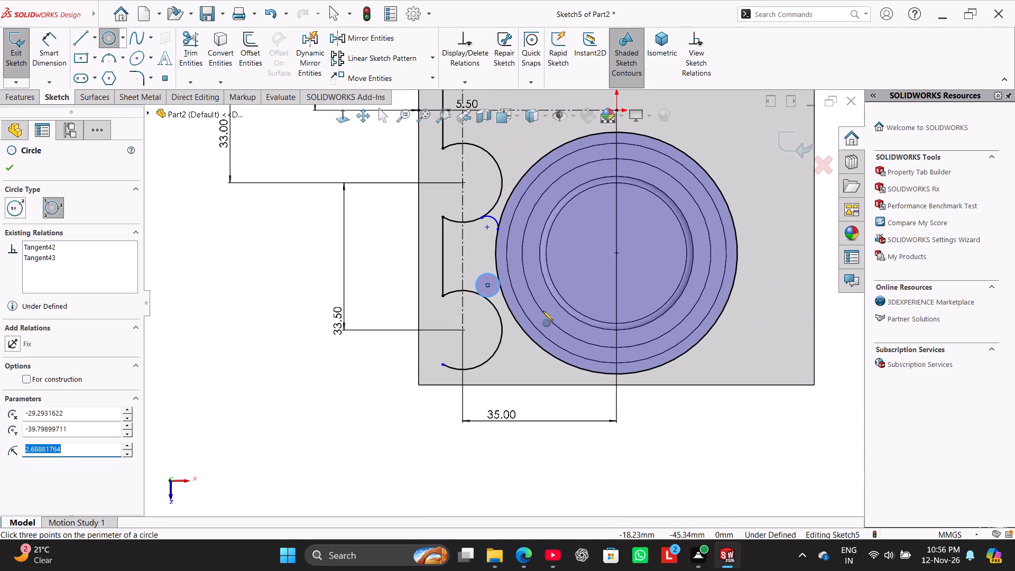
{"action": "scroll", "coordinate": [550, 317], "scroll_direction": "up", "scroll_amount": 2}
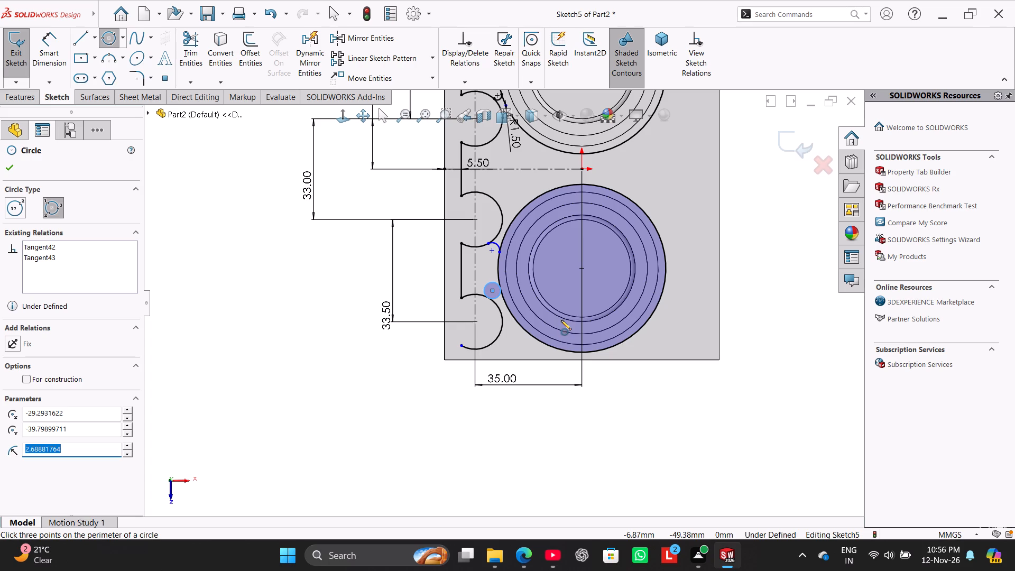
{"action": "scroll", "coordinate": [513, 225], "scroll_direction": "up", "scroll_amount": 4}
{"action": "scroll", "coordinate": [526, 204], "scroll_direction": "down", "scroll_amount": 2}
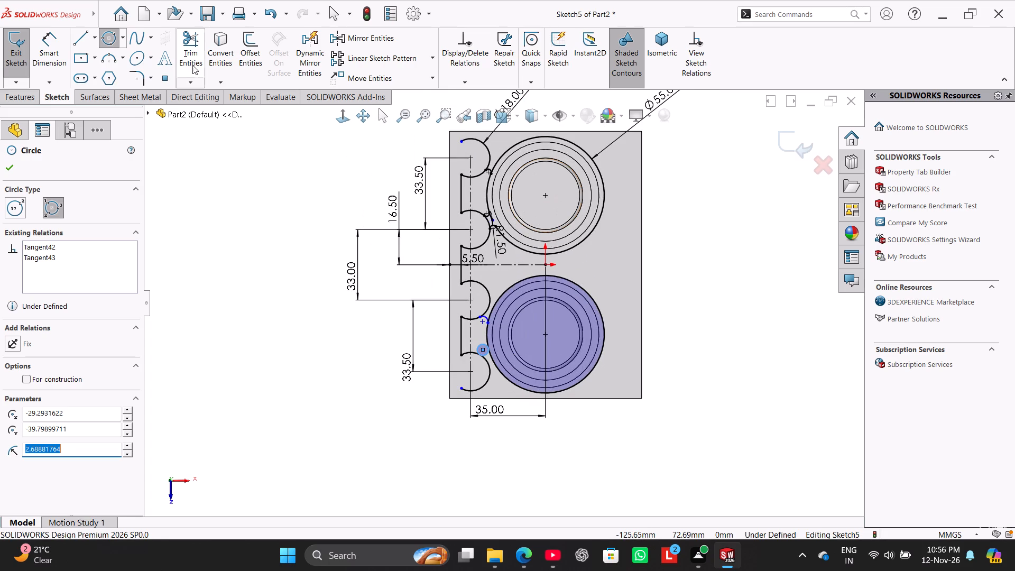
{"action": "left_click", "coordinate": [187, 53]}
{"action": "scroll", "coordinate": [484, 335], "scroll_direction": "down", "scroll_amount": 7}
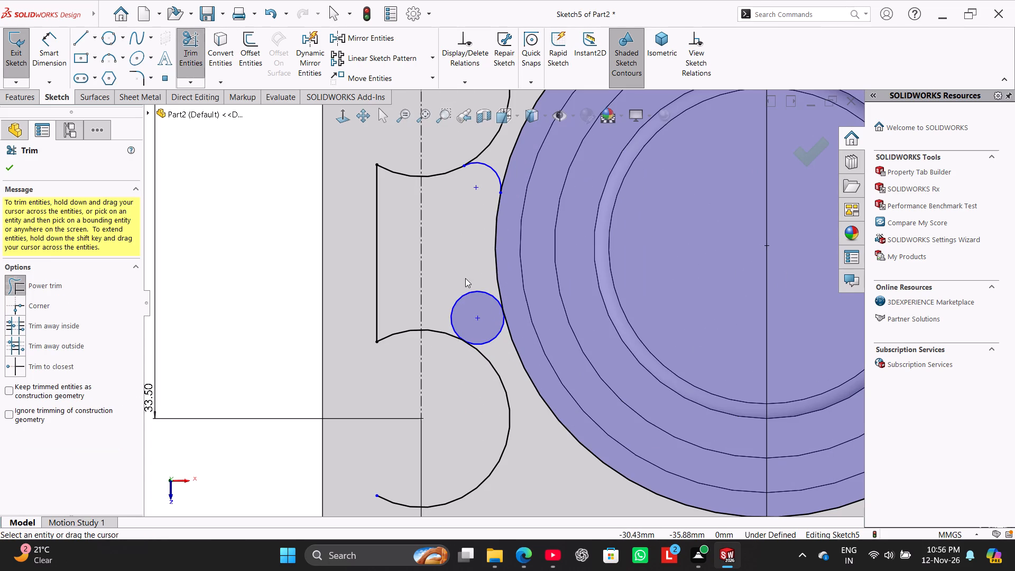
{"action": "left_click_drag", "start_coordinate": [465, 278], "coordinate": [475, 292]}
{"action": "scroll", "coordinate": [238, 275], "scroll_direction": "up", "scroll_amount": 5}
{"action": "right_click", "coordinate": [245, 277]}
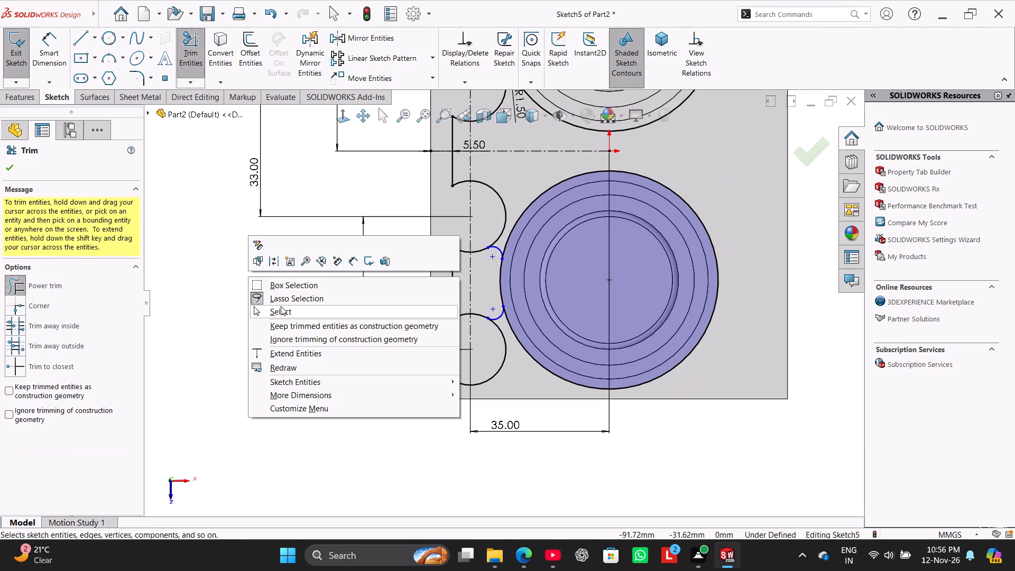
{"action": "left_click", "coordinate": [281, 308]}
Add an Equal relation between the two bridging arcs beside the +Z large circle and the dimensioned R1.50 bridging arc.
{"action": "scroll", "coordinate": [546, 314], "scroll_direction": "down", "scroll_amount": 4}
{"action": "left_click", "coordinate": [438, 318], "text": "ctrl"}
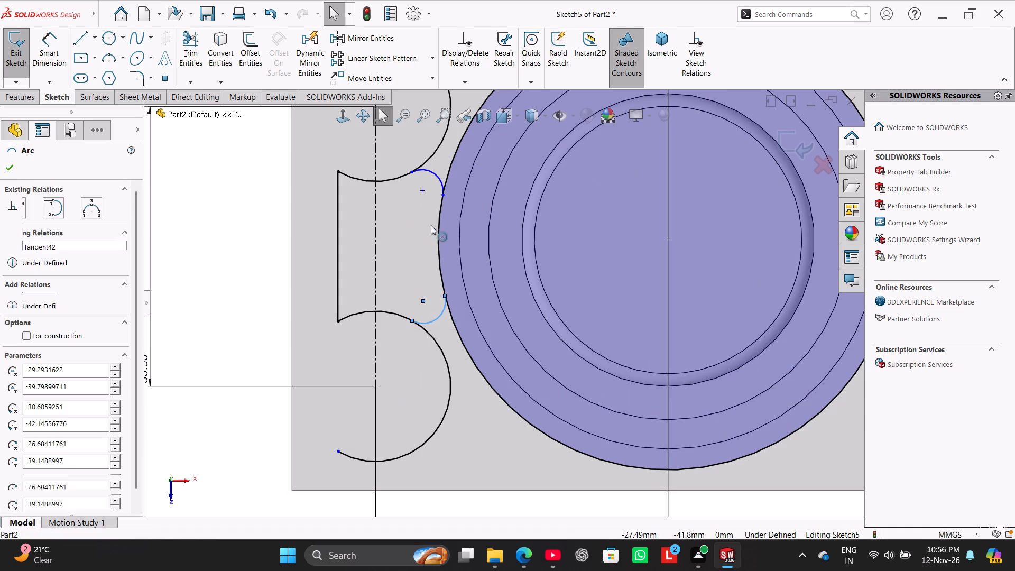
{"action": "left_click", "coordinate": [433, 175], "text": "ctrl"}
{"action": "scroll", "coordinate": [455, 188], "scroll_direction": "up", "scroll_amount": 5, "text": "ctrl"}
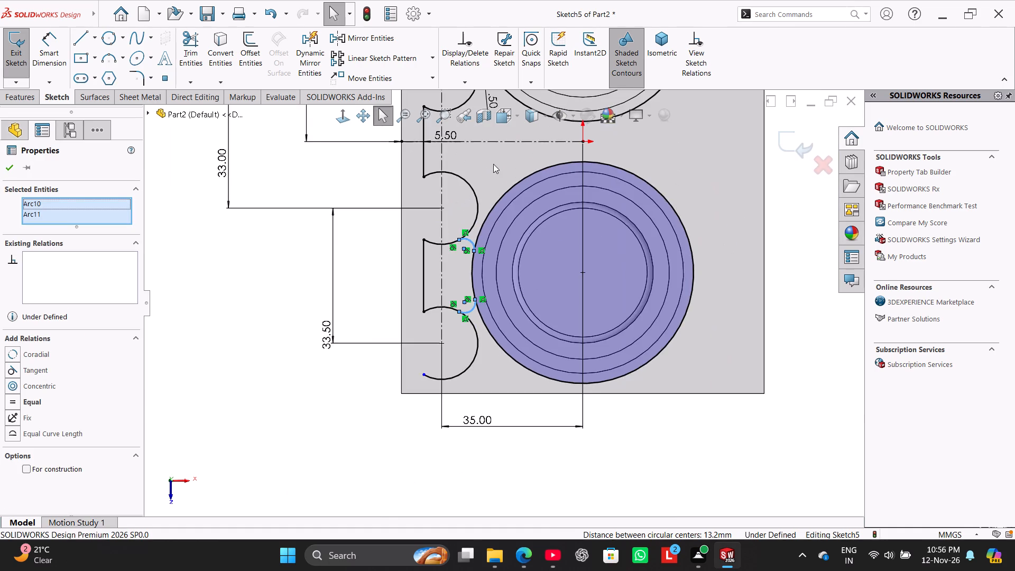
{"action": "scroll", "coordinate": [493, 164], "scroll_direction": "up", "scroll_amount": 1, "text": "ctrl"}
{"action": "scroll", "coordinate": [493, 164], "scroll_direction": "down", "scroll_amount": 7, "text": "ctrl"}
{"action": "left_click", "coordinate": [482, 167], "text": "ctrl"}
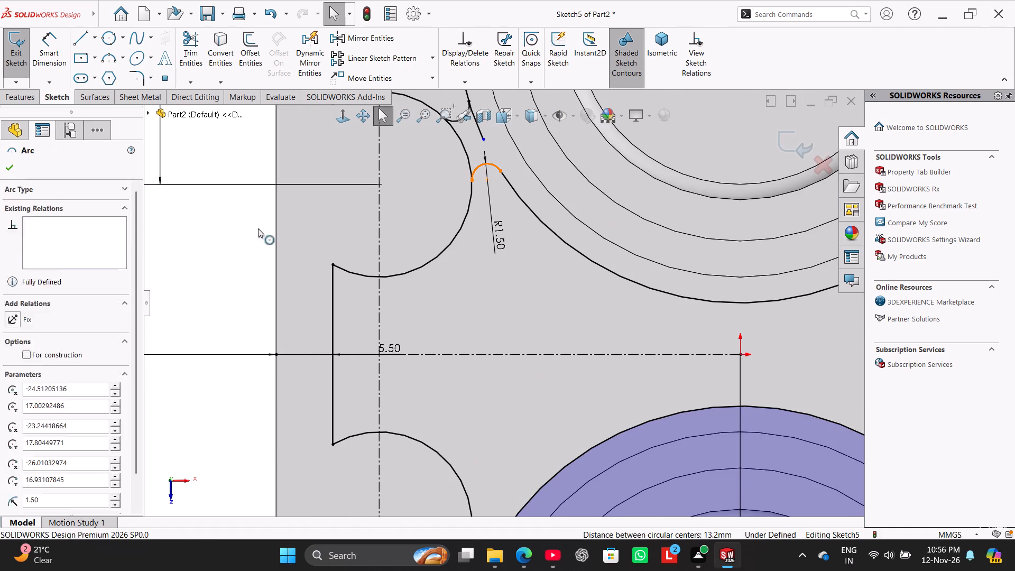
{"action": "left_click", "coordinate": [28, 395]}
{"action": "scroll", "coordinate": [241, 355], "scroll_direction": "up", "scroll_amount": 5}
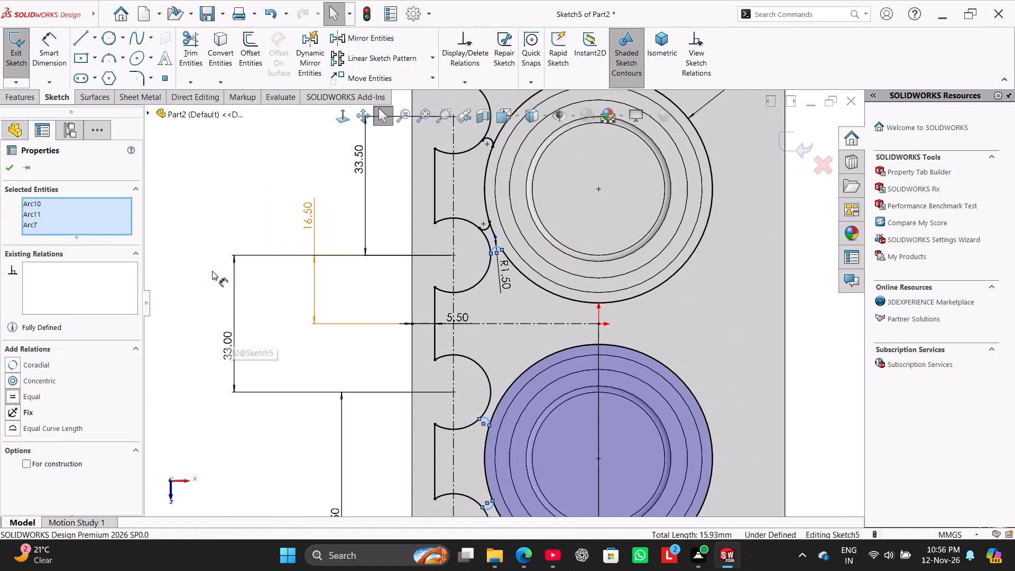
{"action": "left_click", "coordinate": [209, 254]}
Shorten the -Z large arc's overhanging open end back to the endpoint of the bridging arc on the second 18 mm arc's -Z side.
{"action": "scroll", "coordinate": [457, 241], "scroll_direction": "down", "scroll_amount": 6}
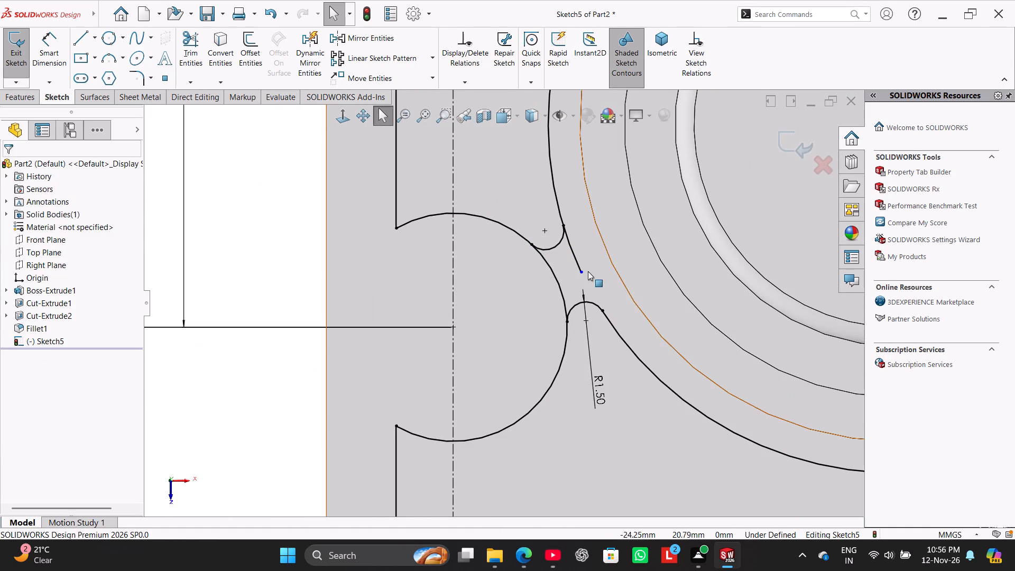
{"action": "left_click_drag", "start_coordinate": [582, 270], "coordinate": [578, 219]}
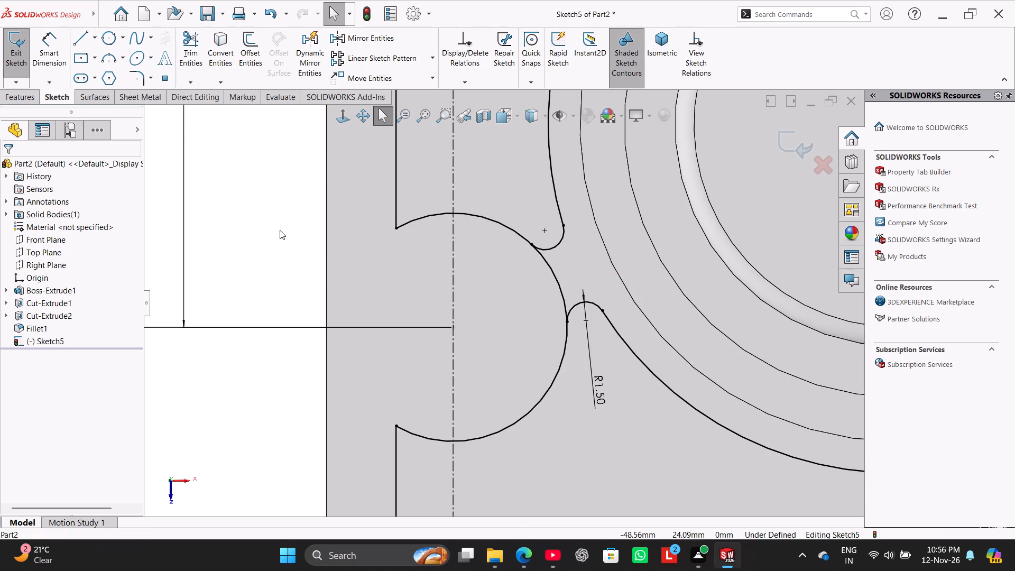
Trim away the portion of the second 18 mm arc between its two bridging arcs.
{"action": "left_click", "coordinate": [198, 43]}
{"action": "left_click_drag", "start_coordinate": [562, 262], "coordinate": [509, 272]}
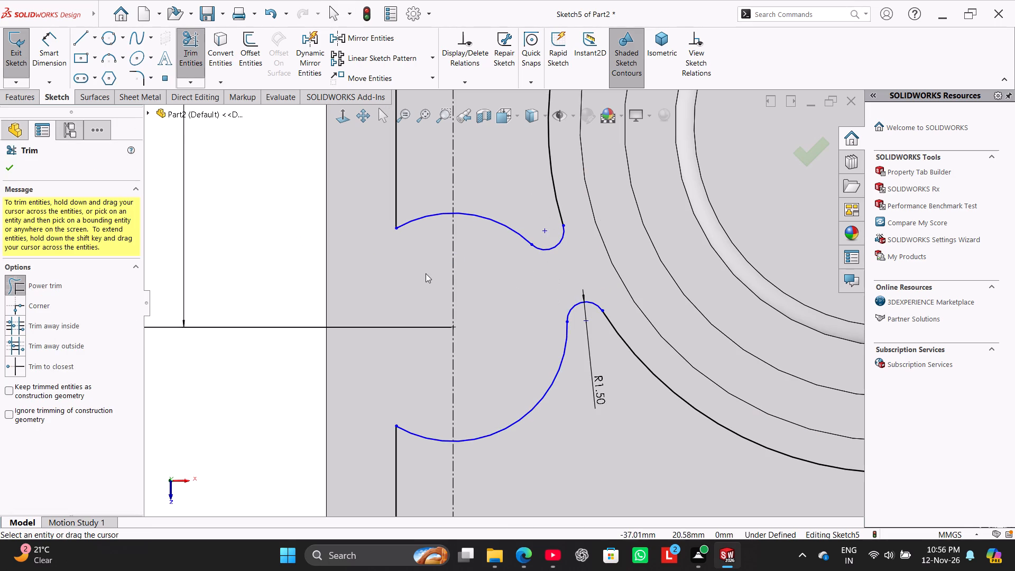
{"action": "scroll", "coordinate": [250, 373], "scroll_direction": "up", "scroll_amount": 8}
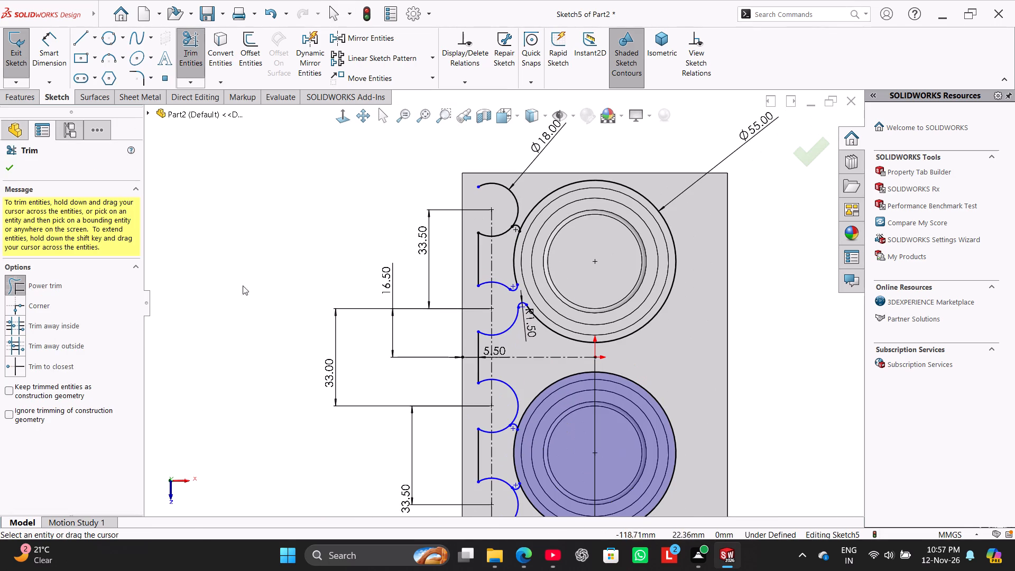
{"action": "right_click", "coordinate": [222, 248]}
{"action": "left_click", "coordinate": [269, 282]}
Trim away the first 18 mm arc's portion from its open -Z end to the first bridging arc.
{"action": "scroll", "coordinate": [521, 195], "scroll_direction": "up", "scroll_amount": 1}
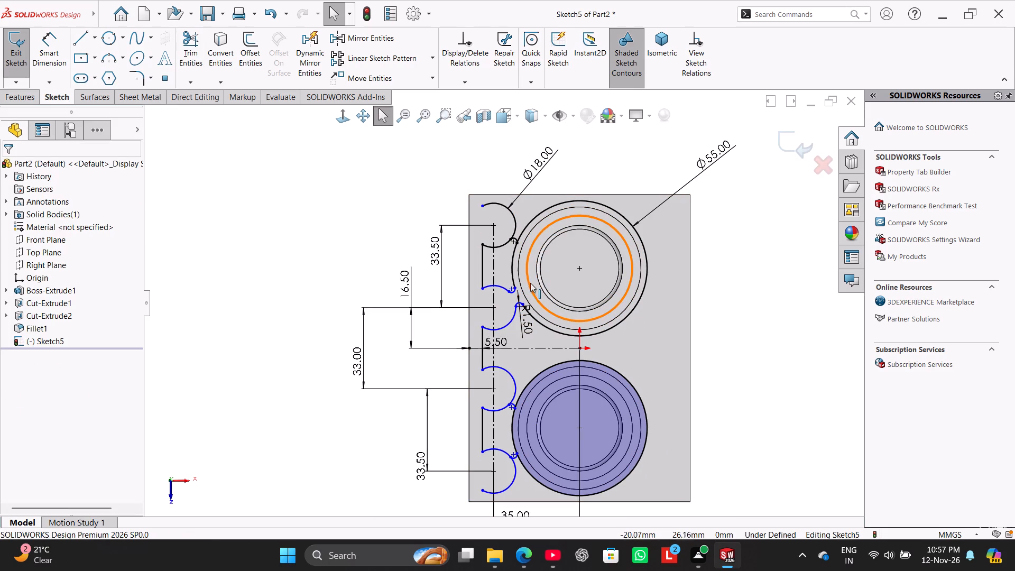
{"action": "scroll", "coordinate": [523, 229], "scroll_direction": "down", "scroll_amount": 3}
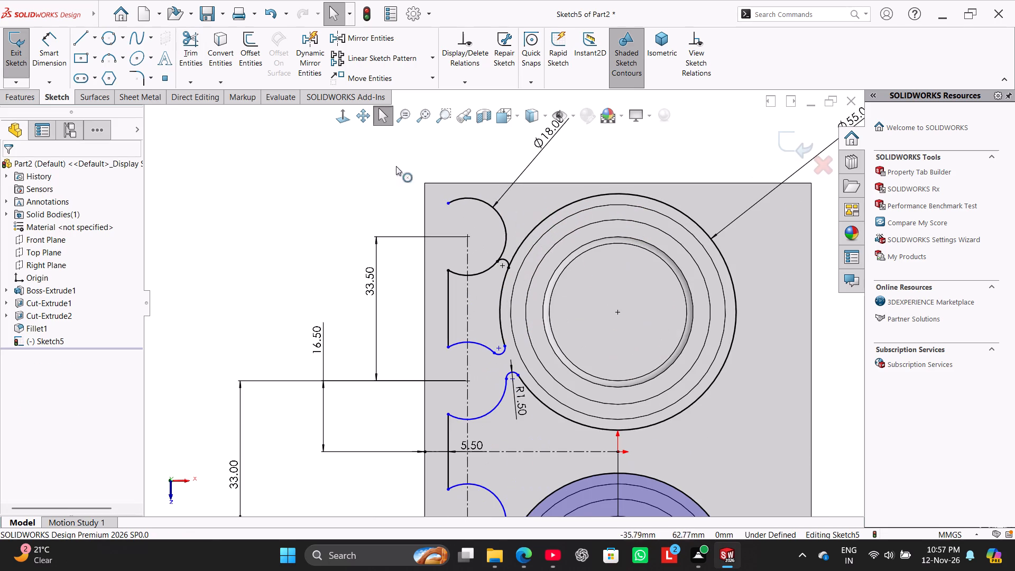
{"action": "left_click", "coordinate": [188, 42]}
{"action": "left_click_drag", "start_coordinate": [511, 212], "coordinate": [495, 212]}
{"action": "right_click", "coordinate": [252, 206]}
{"action": "left_click", "coordinate": [299, 236]}
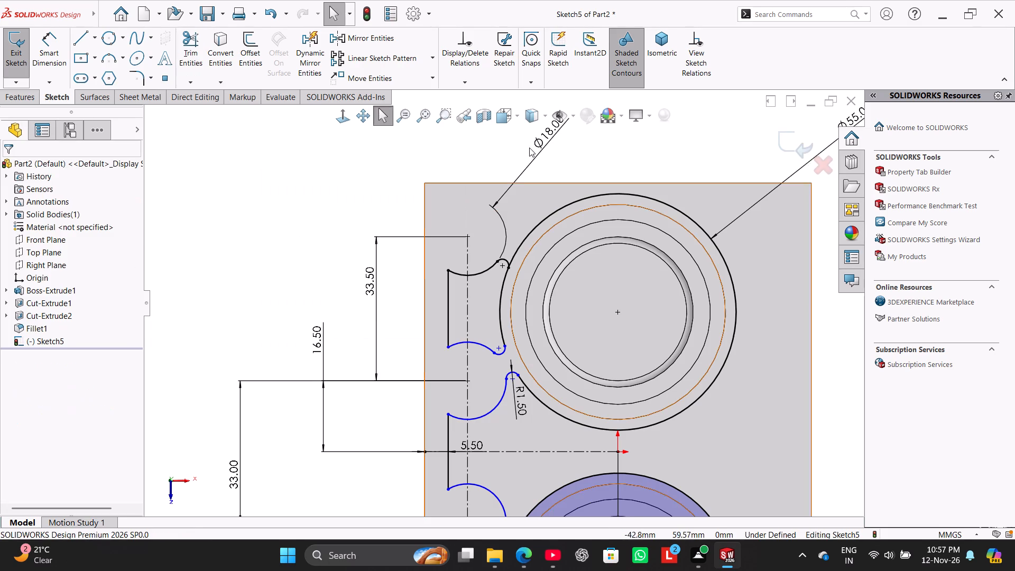
Reposition the Ø18.00 dimension text to just beside the first small arc, between the first and second small arcs.
{"action": "left_click_drag", "start_coordinate": [545, 137], "coordinate": [478, 283]}
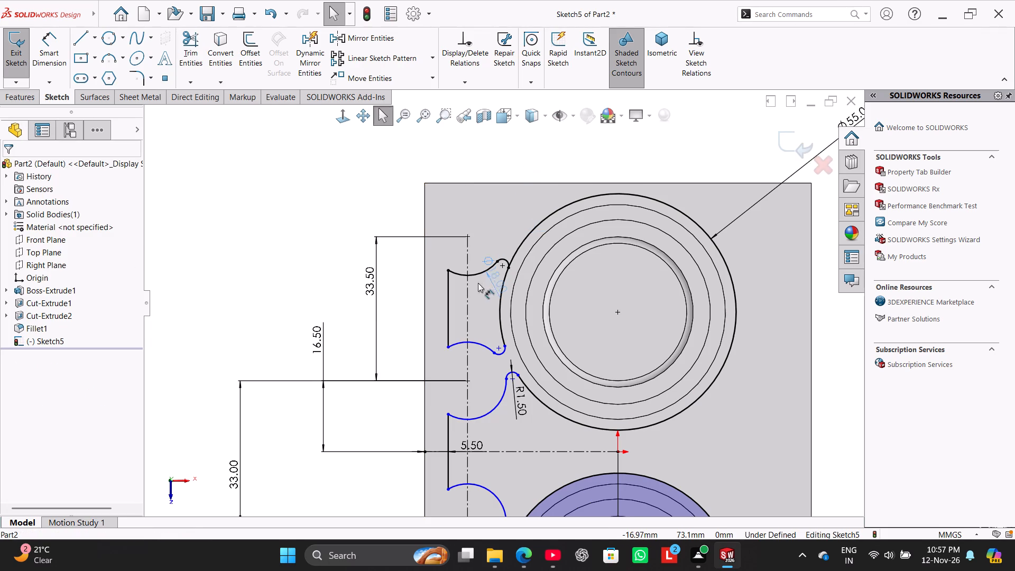
{"action": "left_click_drag", "start_coordinate": [478, 283], "coordinate": [477, 301]}
{"action": "left_click", "coordinate": [206, 244]}
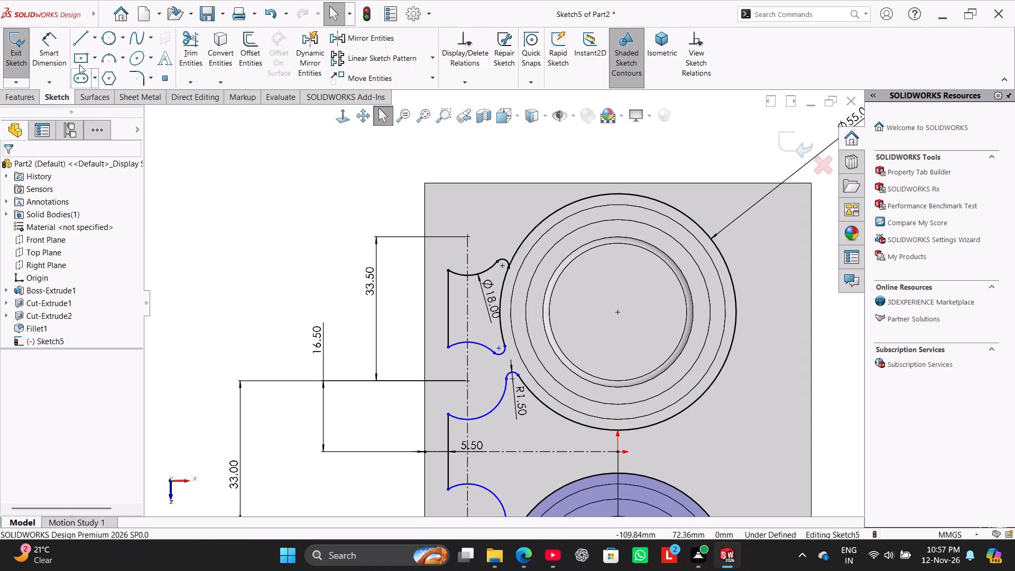
Add 9 mm radius dimensions to the second and third small arcs.
{"action": "left_click", "coordinate": [66, 61]}
{"action": "left_click", "coordinate": [492, 410]}
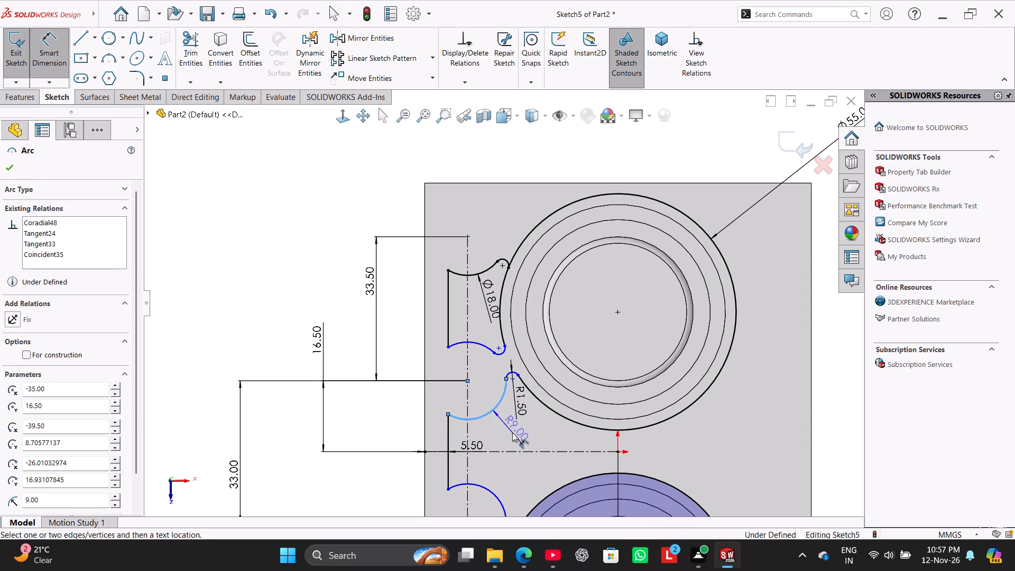
{"action": "left_click", "coordinate": [514, 434]}
{"action": "left_click", "coordinate": [540, 351]}
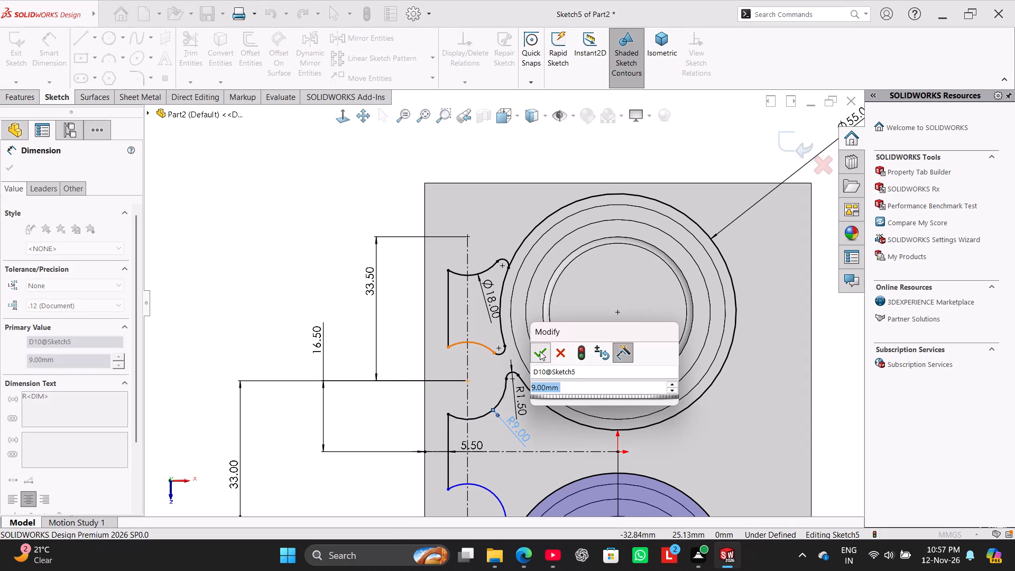
{"action": "scroll", "coordinate": [561, 454], "scroll_direction": "up", "scroll_amount": 3}
{"action": "scroll", "coordinate": [520, 435], "scroll_direction": "down", "scroll_amount": 3}
{"action": "left_click", "coordinate": [486, 384]}
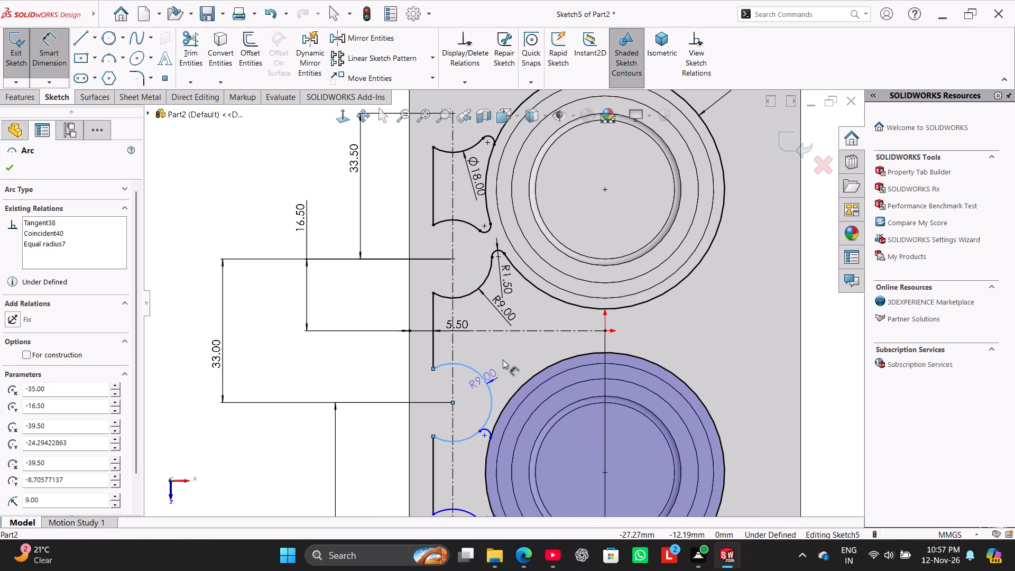
{"action": "left_click", "coordinate": [513, 351]}
{"action": "scroll", "coordinate": [556, 419], "scroll_direction": "up", "scroll_amount": 3}
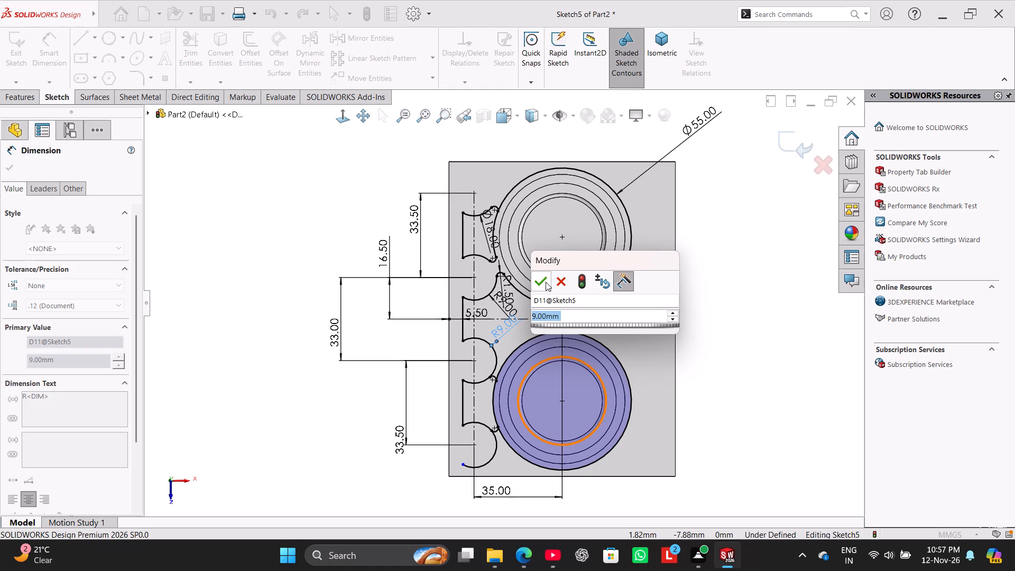
{"action": "left_click", "coordinate": [546, 282]}
{"action": "scroll", "coordinate": [523, 432], "scroll_direction": "down", "scroll_amount": 1}
{"action": "right_click", "coordinate": [262, 394]}
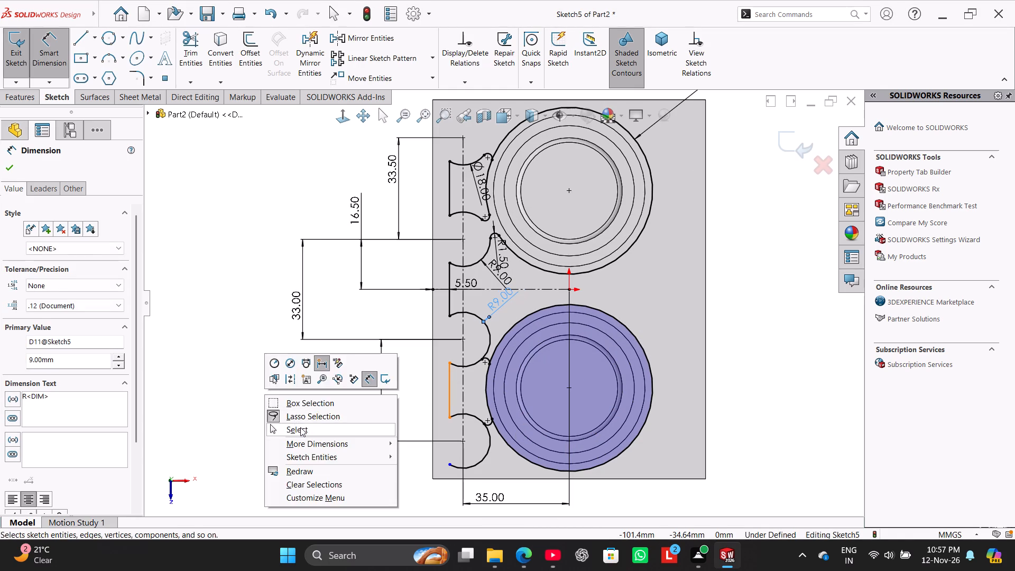
{"action": "left_click", "coordinate": [300, 427]}
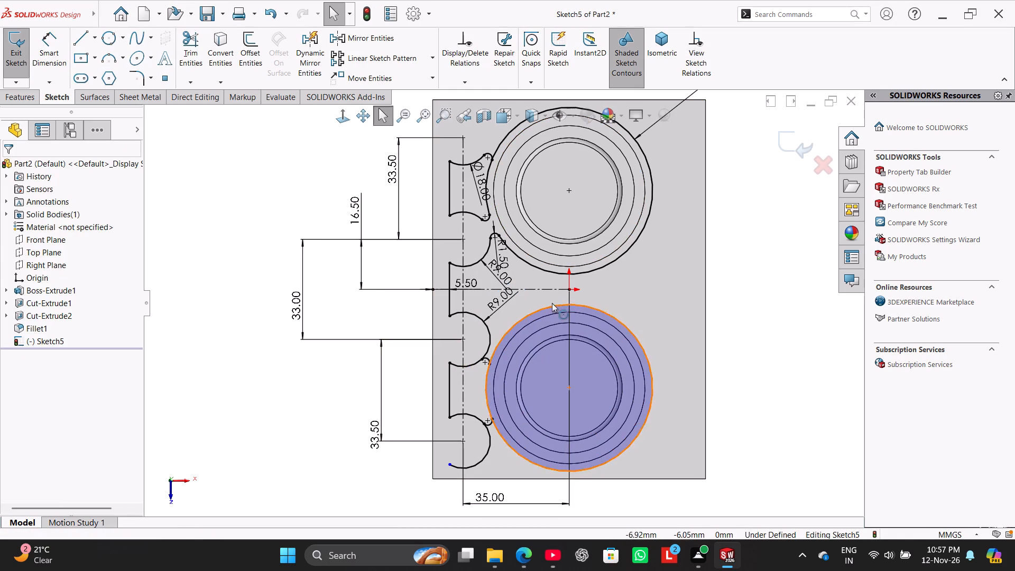
Set up a 1.5 mm Sketch Fillet at the first straight segment's -Z corner with the first small arc.
{"action": "scroll", "coordinate": [564, 287], "scroll_direction": "down", "scroll_amount": 2}
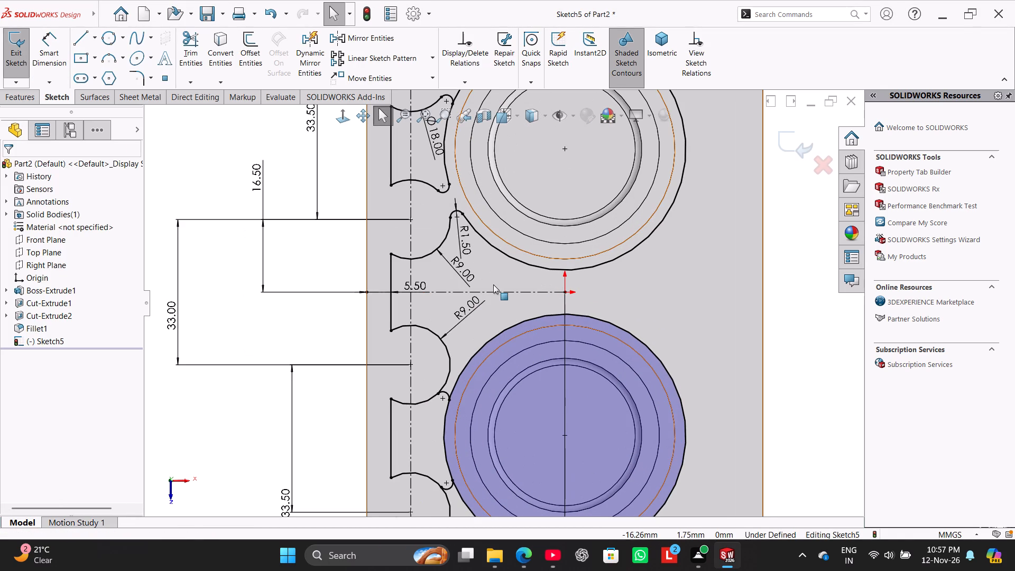
{"action": "scroll", "coordinate": [510, 279], "scroll_direction": "up", "scroll_amount": 3}
{"action": "scroll", "coordinate": [477, 211], "scroll_direction": "down", "scroll_amount": 2}
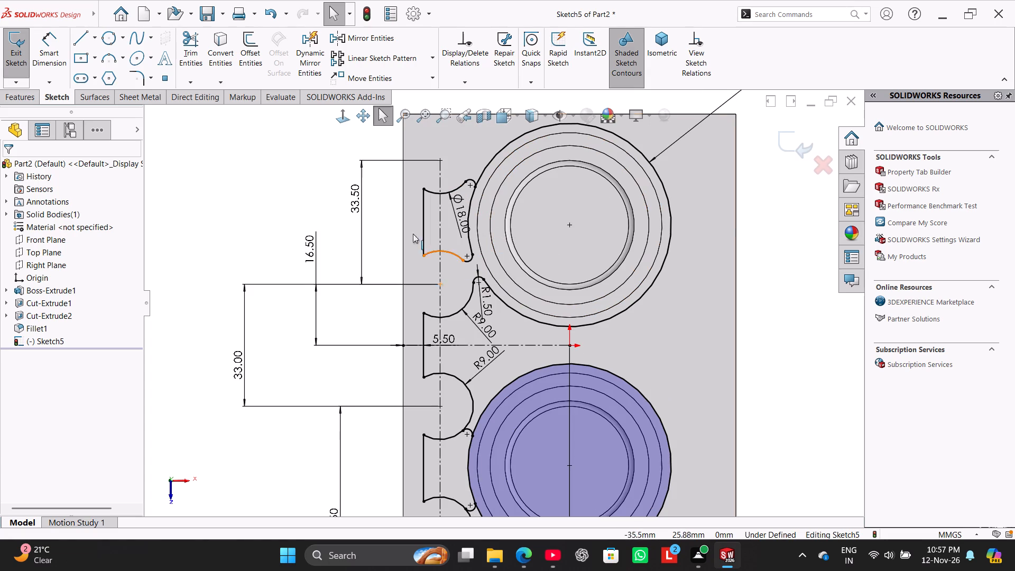
{"action": "left_click", "coordinate": [137, 79]}
{"action": "left_click", "coordinate": [423, 187]}
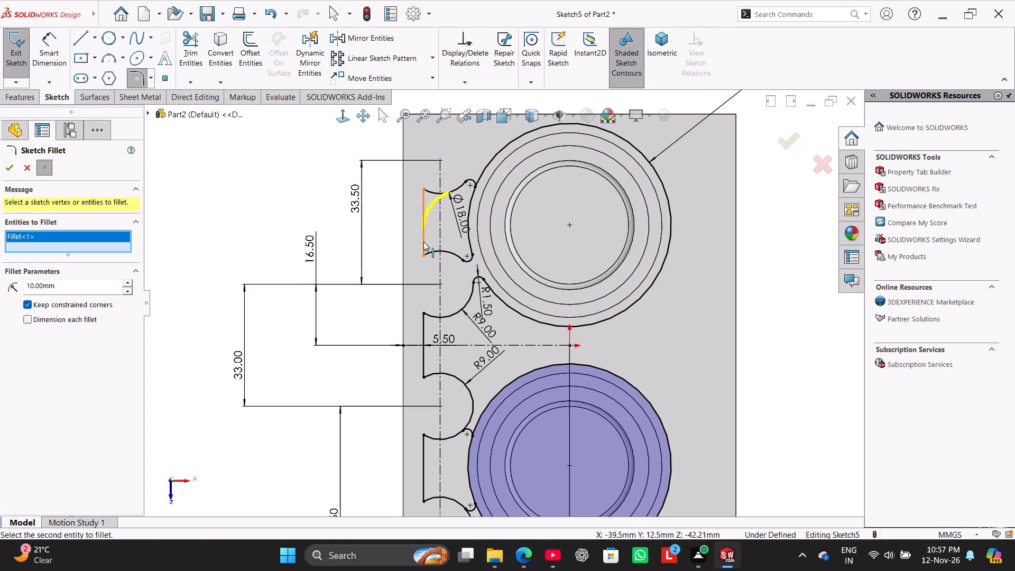
{"action": "left_click", "coordinate": [424, 255]}
{"action": "double_click", "coordinate": [99, 290]}
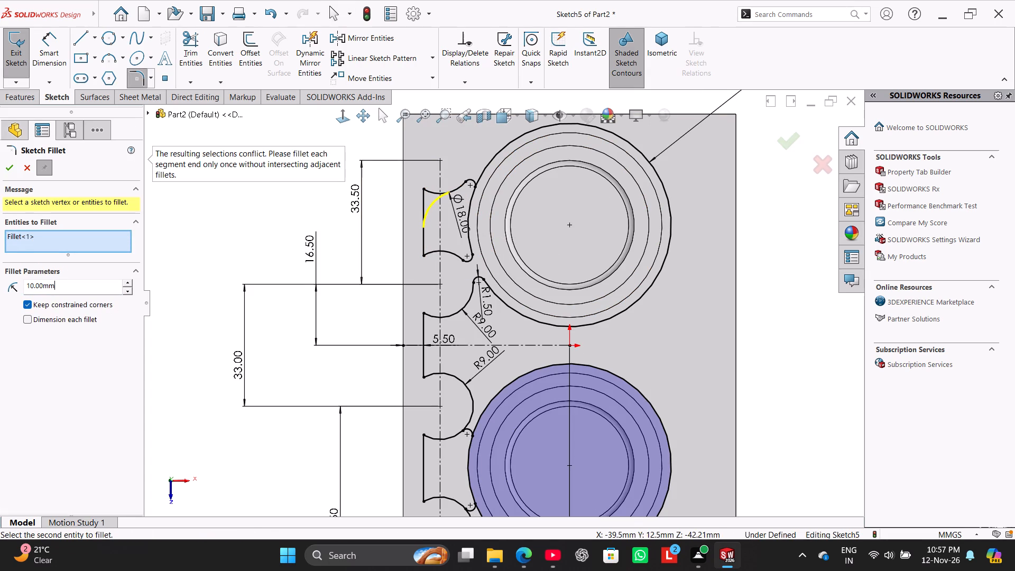
{"action": "type", "text": "1.5"}
{"action": "key", "text": "Return"}
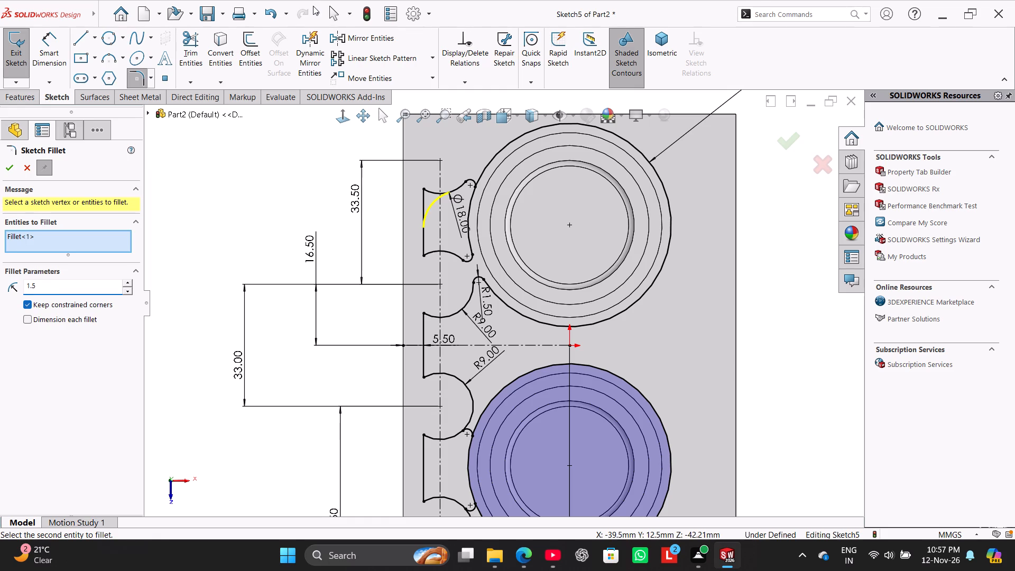
{"action": "left_click", "coordinate": [242, 218]}
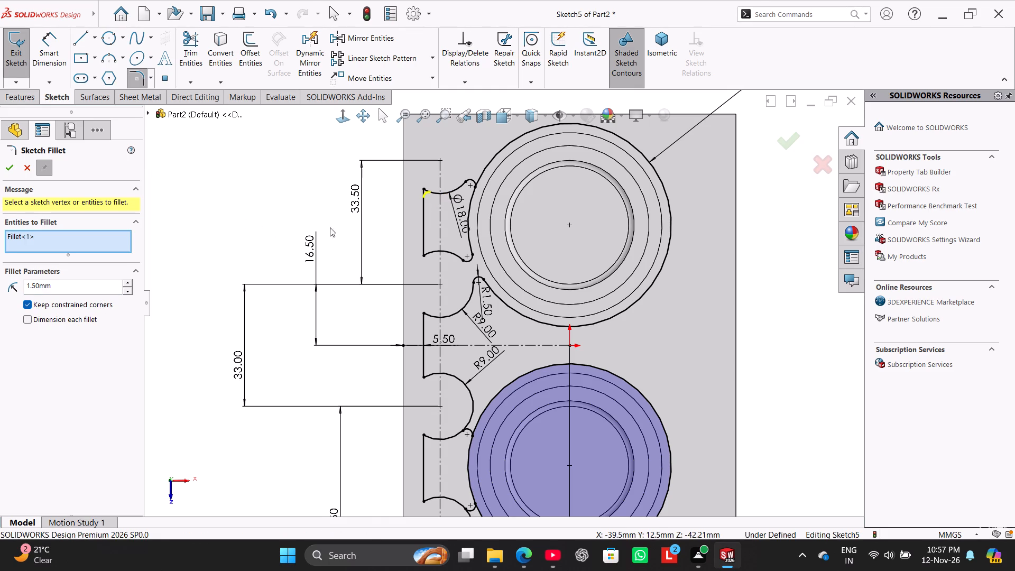
Apply the 1.5 mm fillet also to the first straight segment's +Z corner and both corners of the other two straight segments.
{"action": "left_click", "coordinate": [421, 257]}
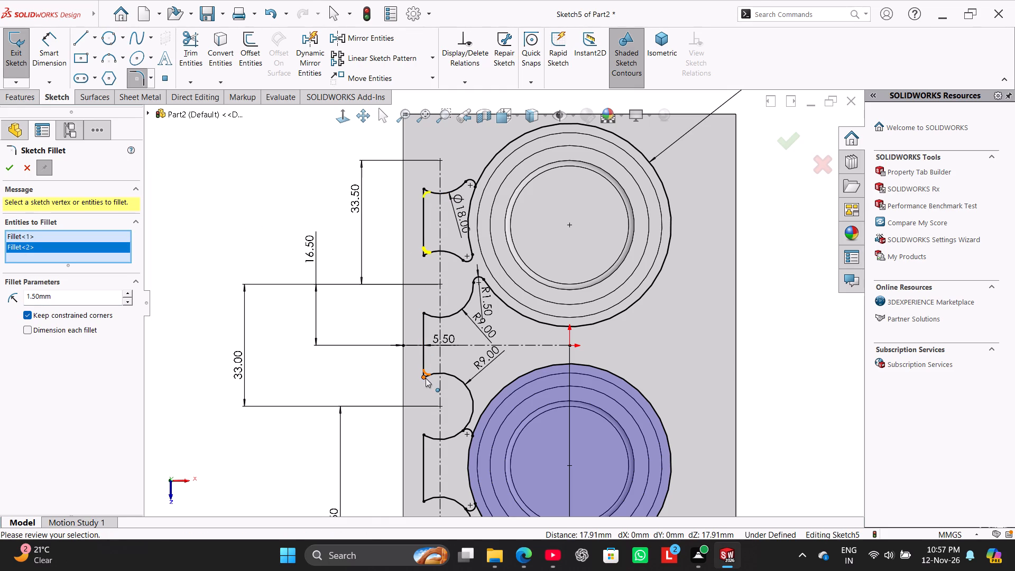
{"action": "left_click", "coordinate": [426, 378]}
{"action": "left_click", "coordinate": [532, 285]}
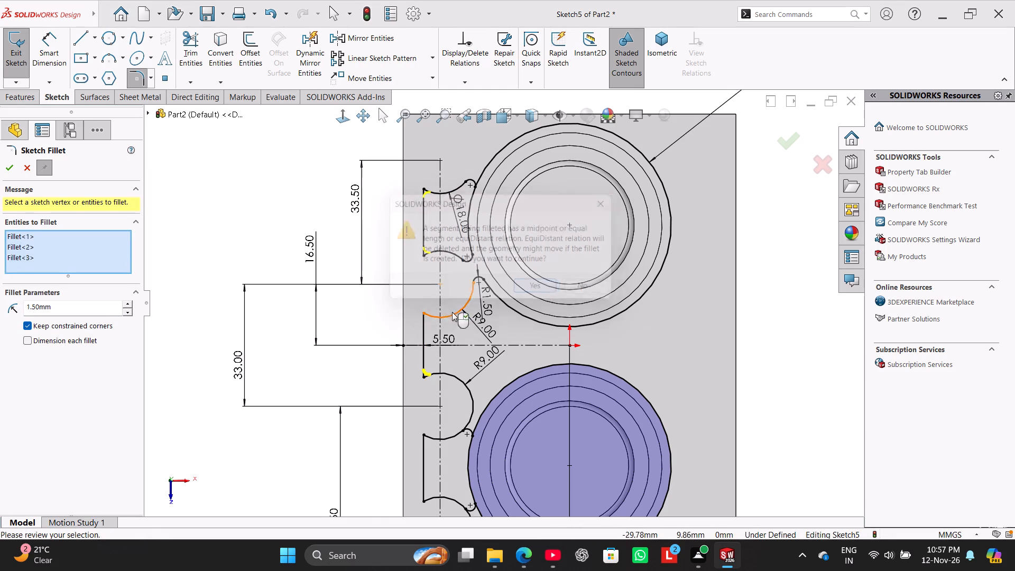
{"action": "left_click", "coordinate": [425, 314]}
{"action": "scroll", "coordinate": [441, 371], "scroll_direction": "up", "scroll_amount": 2}
{"action": "scroll", "coordinate": [443, 385], "scroll_direction": "down", "scroll_amount": 3}
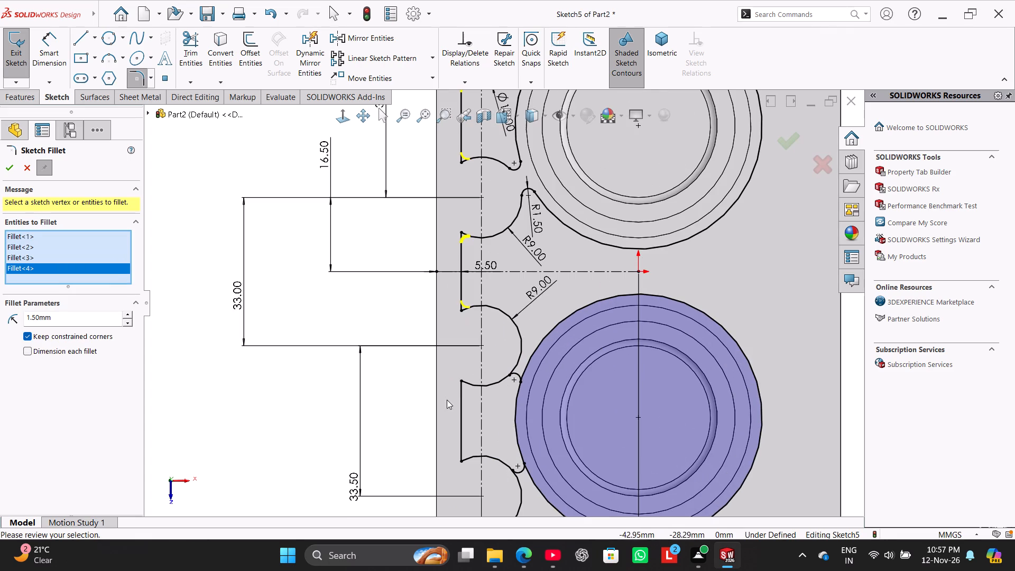
{"action": "left_click", "coordinate": [464, 382]}
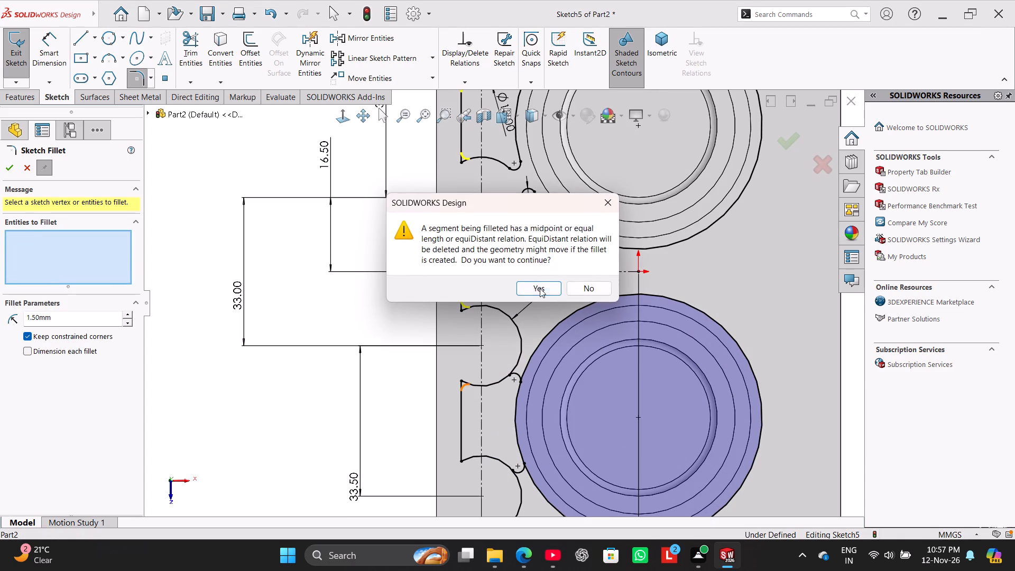
{"action": "left_click", "coordinate": [540, 288]}
{"action": "left_click", "coordinate": [462, 464]}
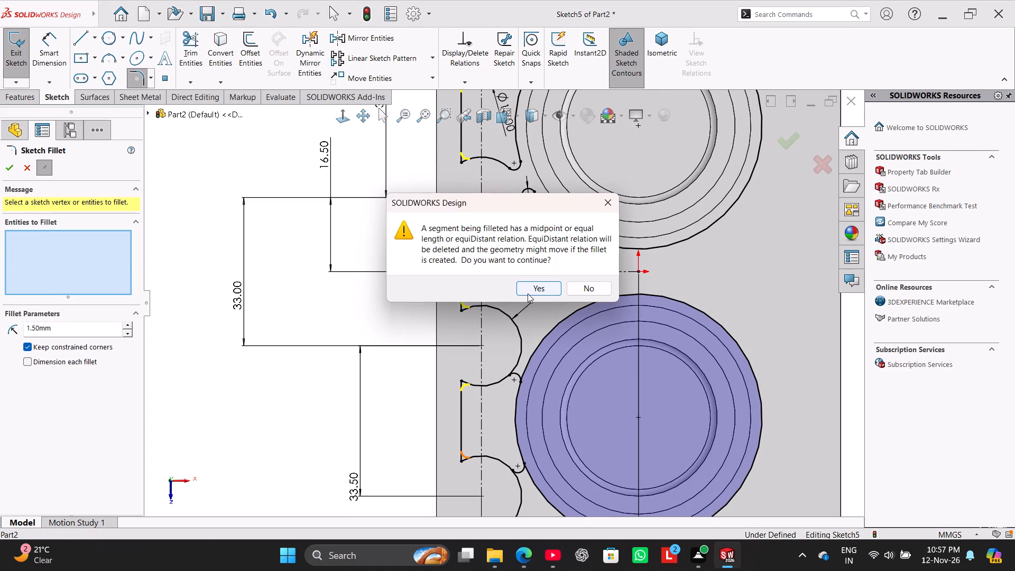
{"action": "left_click", "coordinate": [530, 293]}
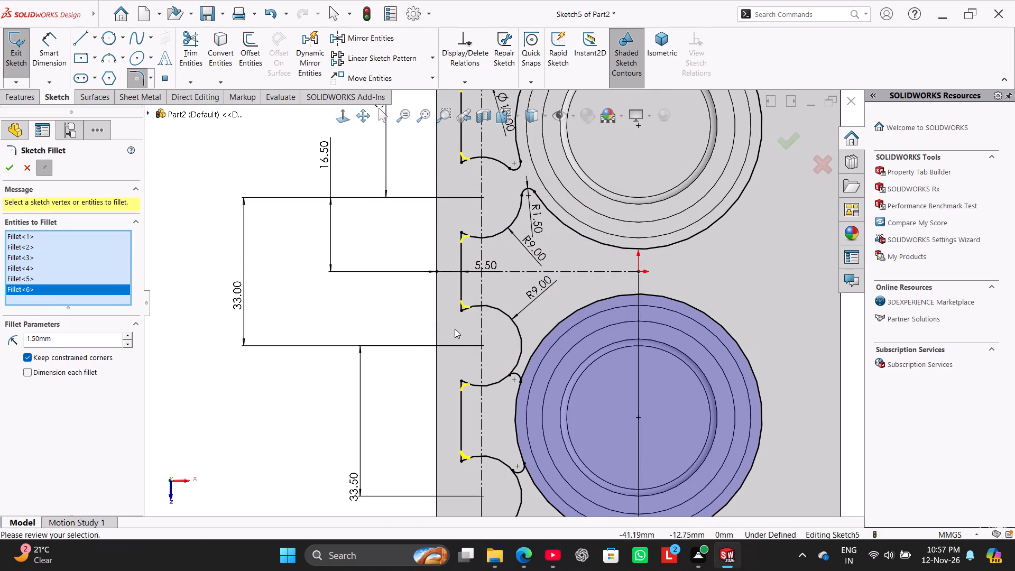
{"action": "left_click", "coordinate": [17, 170]}
Sketch a three-point circle of about 2.2 mm radius tangent to the third small arc and the +Z large circle, -Z of the existing bridging arc.
{"action": "scroll", "coordinate": [448, 255], "scroll_direction": "up", "scroll_amount": 2}
{"action": "scroll", "coordinate": [505, 279], "scroll_direction": "down", "scroll_amount": 2}
{"action": "scroll", "coordinate": [509, 279], "scroll_direction": "up", "scroll_amount": 2}
{"action": "scroll", "coordinate": [529, 269], "scroll_direction": "down", "scroll_amount": 1}
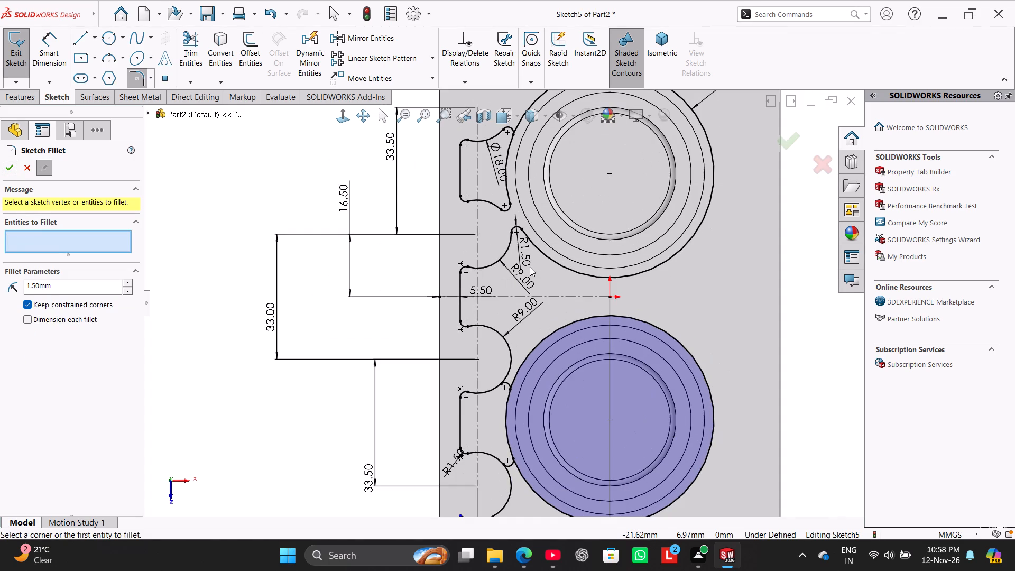
{"action": "scroll", "coordinate": [541, 252], "scroll_direction": "up", "scroll_amount": 2}
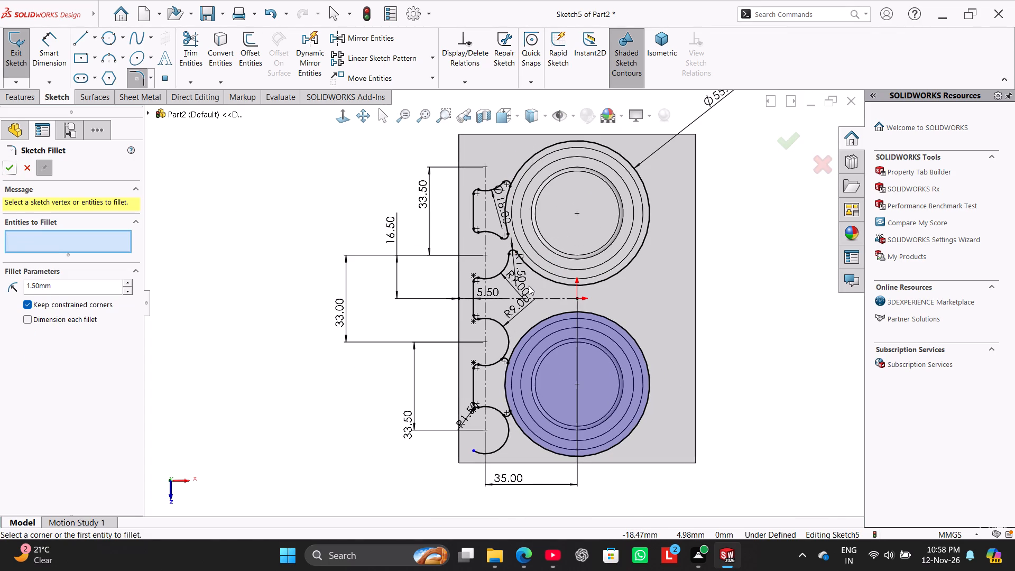
{"action": "scroll", "coordinate": [529, 285], "scroll_direction": "down", "scroll_amount": 1}
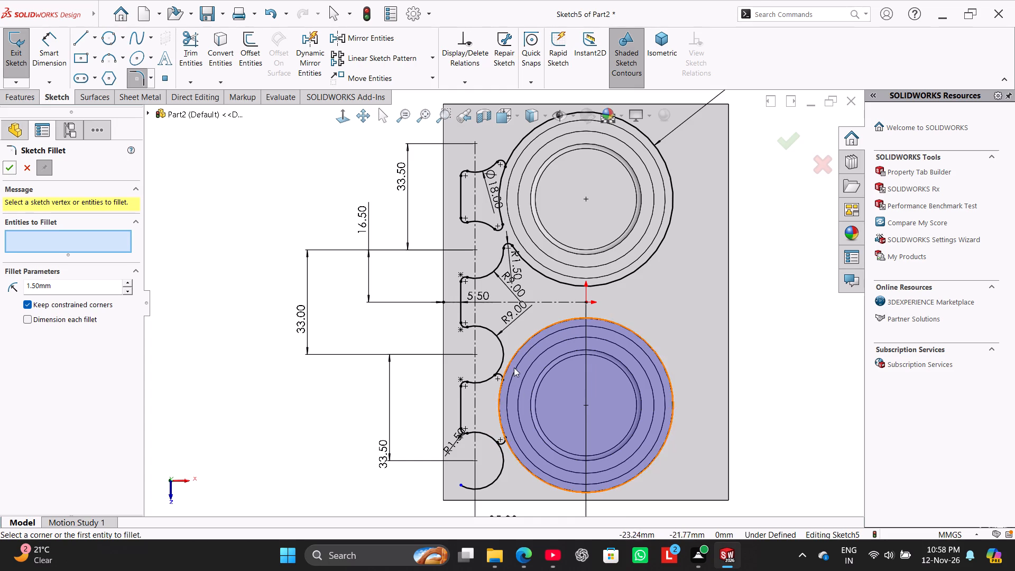
{"action": "left_click", "coordinate": [109, 41]}
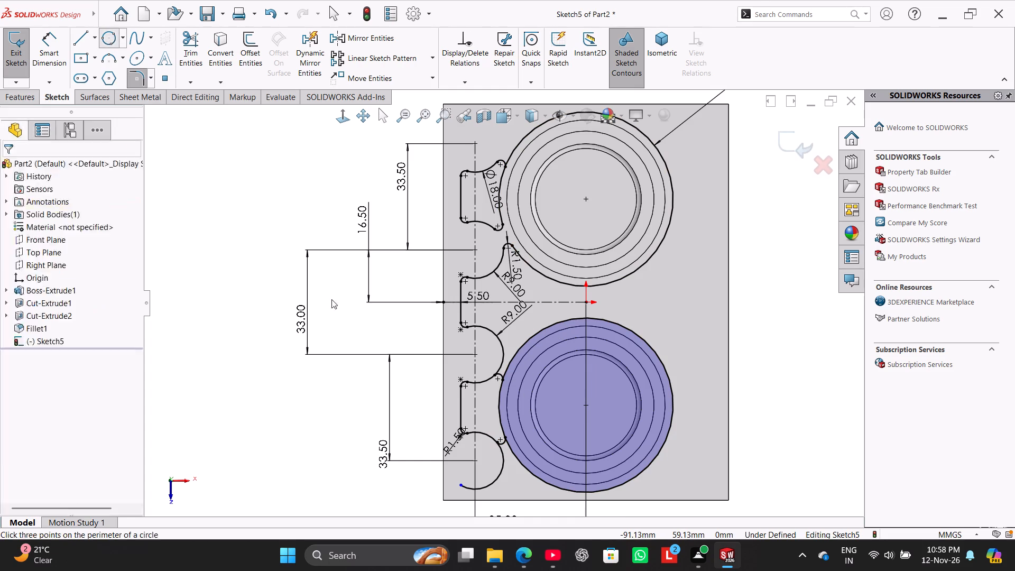
{"action": "scroll", "coordinate": [437, 373], "scroll_direction": "down", "scroll_amount": 4}
{"action": "scroll", "coordinate": [561, 328], "scroll_direction": "down", "scroll_amount": 4}
{"action": "left_click", "coordinate": [603, 291]}
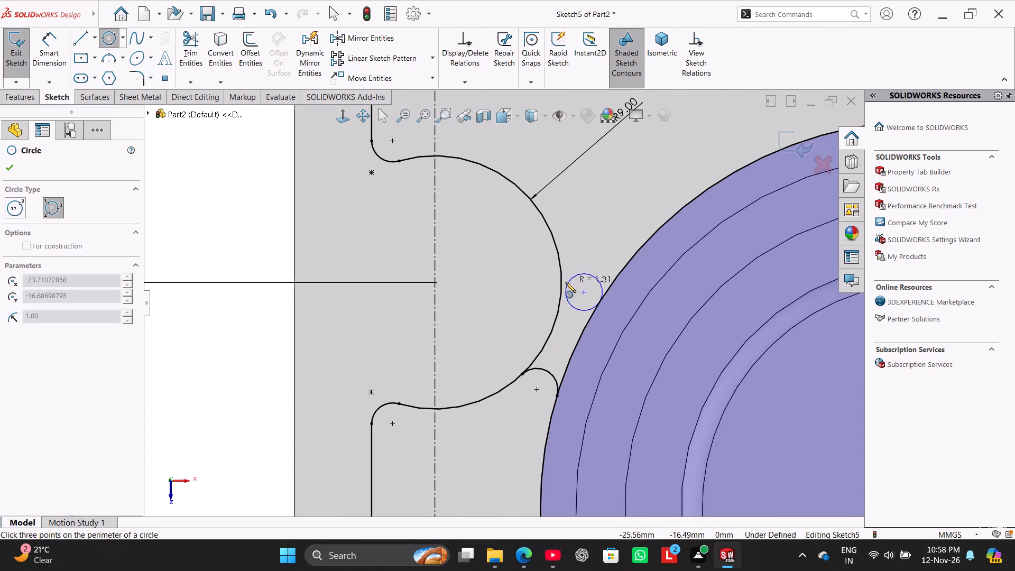
{"action": "left_click", "coordinate": [564, 282]}
{"action": "left_click", "coordinate": [582, 232]}
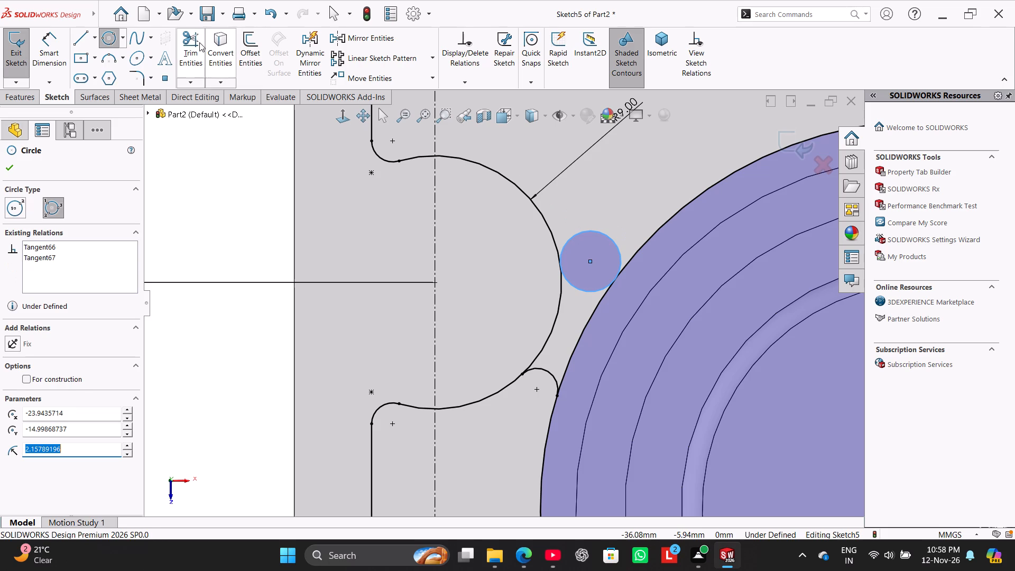
Trim away the new tangent circle's -Z portion, leaving the bridging arc between the third small arc and the +Z large circle.
{"action": "left_click", "coordinate": [199, 42]}
{"action": "left_click_drag", "start_coordinate": [588, 204], "coordinate": [594, 250]}
Add an Equal relation between the new bridging arc and the existing 1.5 mm bridging arc on the third small arc's +Z side.
{"action": "scroll", "coordinate": [431, 243], "scroll_direction": "up", "scroll_amount": 3}
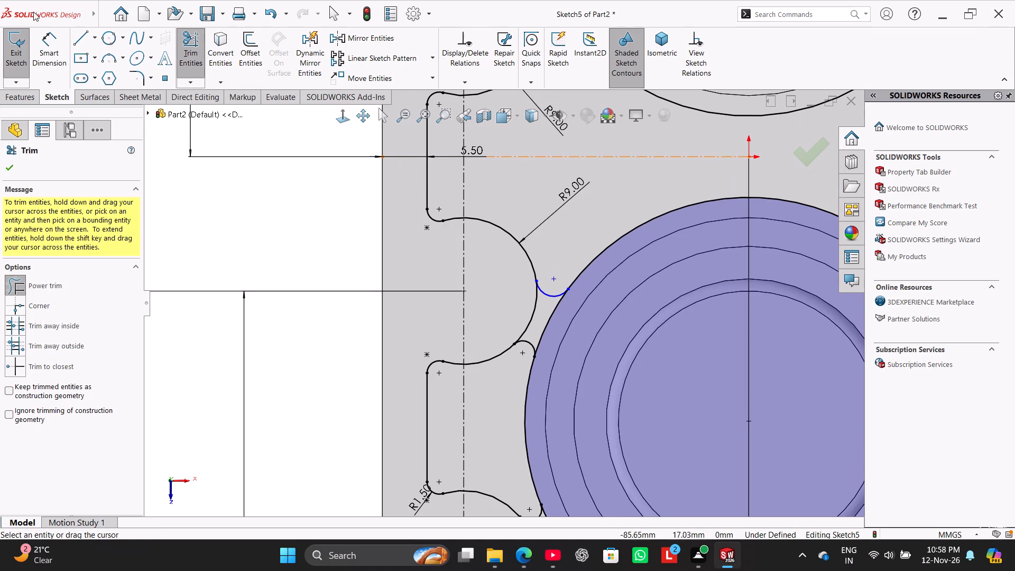
{"action": "left_click", "coordinate": [43, 61]}
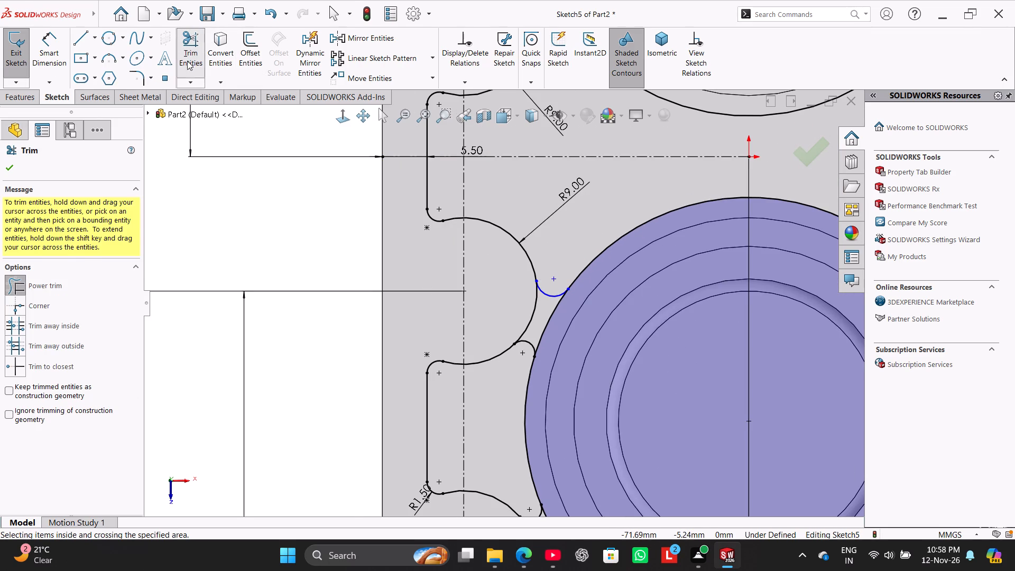
{"action": "left_click", "coordinate": [187, 61]}
{"action": "left_click", "coordinate": [531, 347], "text": "ctrl"}
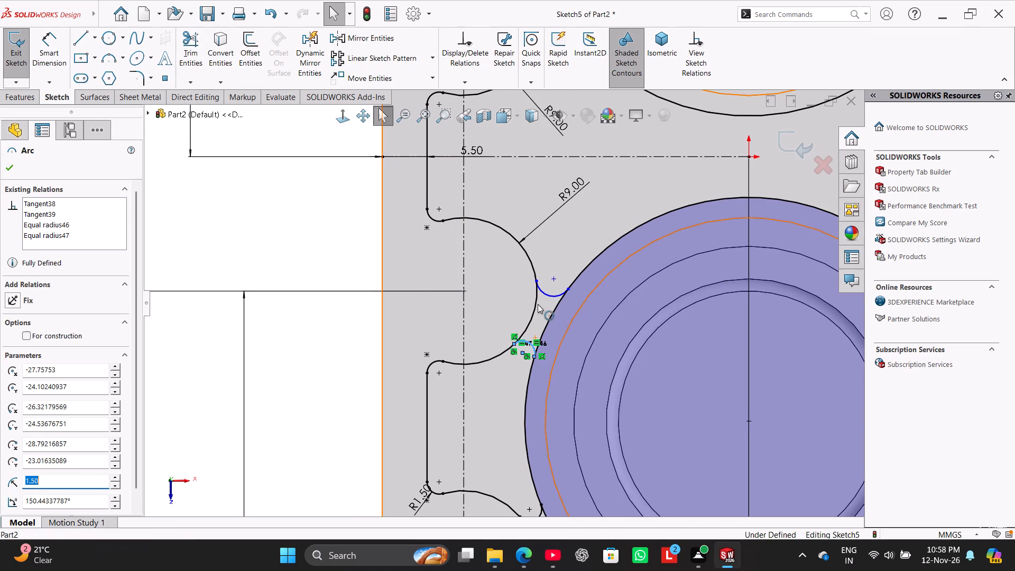
{"action": "left_click", "coordinate": [550, 296], "text": "ctrl"}
{"action": "left_click", "coordinate": [31, 403]}
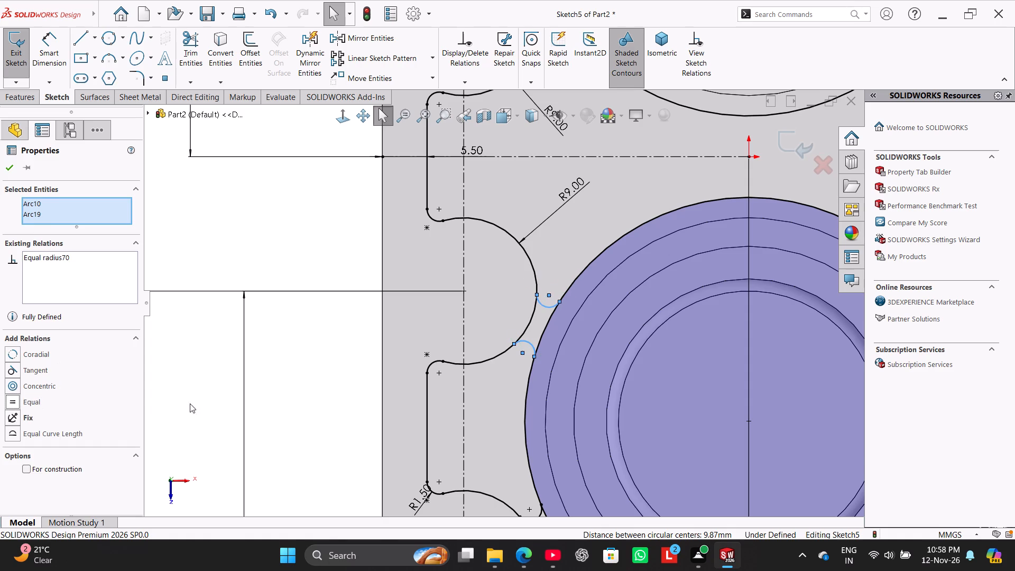
{"action": "left_click", "coordinate": [211, 398]}
Trim away the portion of the third small arc between its two bridging arcs.
{"action": "scroll", "coordinate": [348, 400], "scroll_direction": "up", "scroll_amount": 6}
{"action": "scroll", "coordinate": [531, 362], "scroll_direction": "down", "scroll_amount": 2}
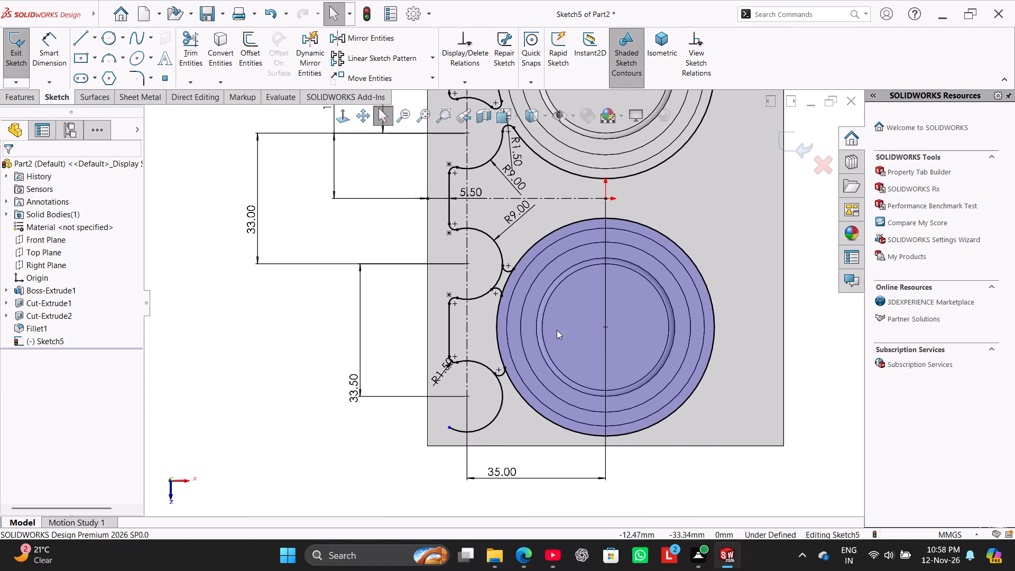
{"action": "left_click_drag", "start_coordinate": [187, 51], "coordinate": [194, 57]}
{"action": "scroll", "coordinate": [514, 320], "scroll_direction": "down", "scroll_amount": 4}
{"action": "left_click_drag", "start_coordinate": [469, 218], "coordinate": [461, 206]}
{"action": "scroll", "coordinate": [486, 240], "scroll_direction": "up", "scroll_amount": 4}
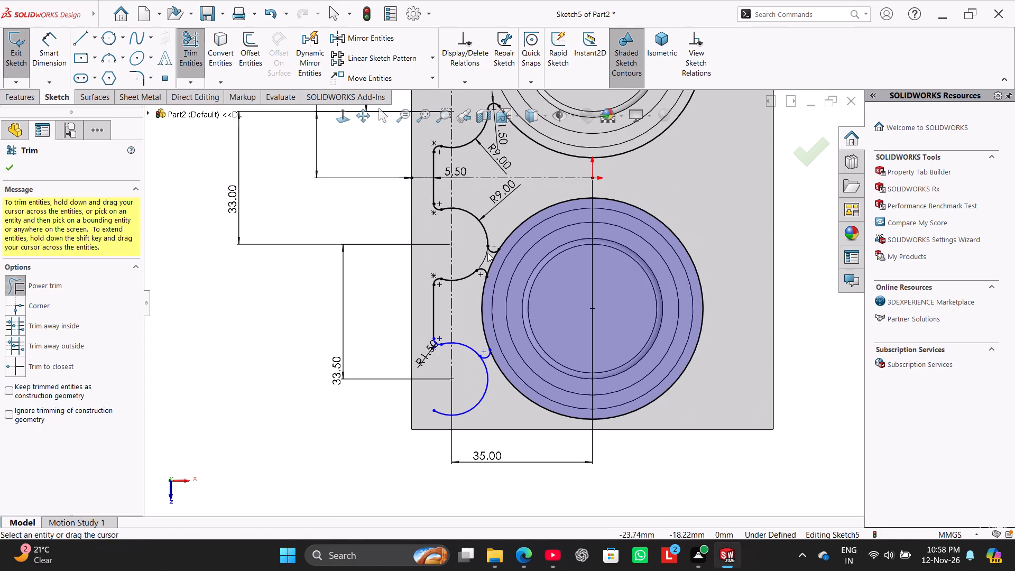
{"action": "right_click", "coordinate": [251, 287]}
{"action": "left_click", "coordinate": [287, 318]}
Reposition the third small arc's R9.00 dimension text to beside its remaining +Z portion, between the third and fourth small arcs.
{"action": "left_click_drag", "start_coordinate": [500, 192], "coordinate": [490, 281]}
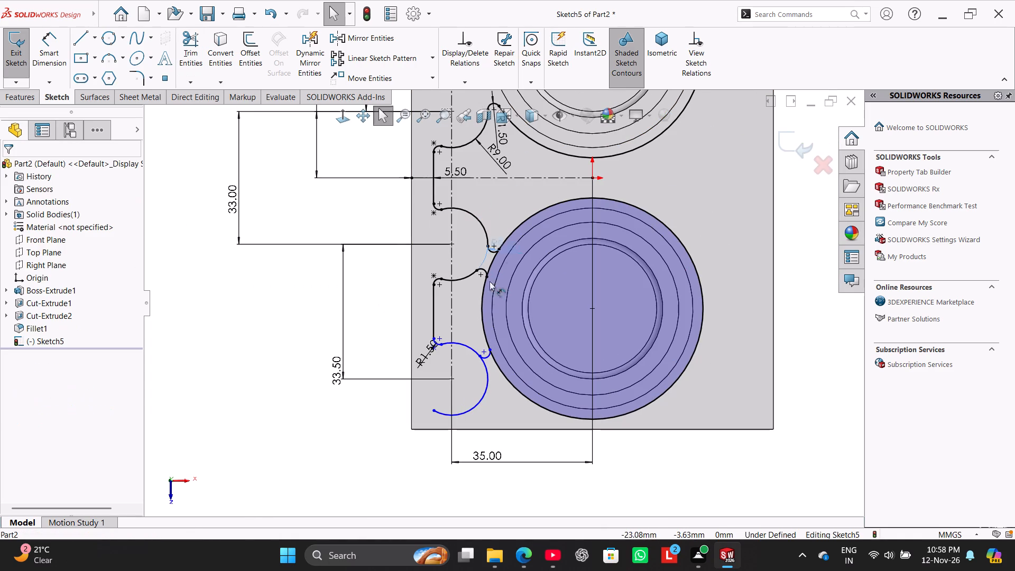
{"action": "left_click_drag", "start_coordinate": [490, 281], "coordinate": [462, 312]}
{"action": "left_click", "coordinate": [255, 335]}
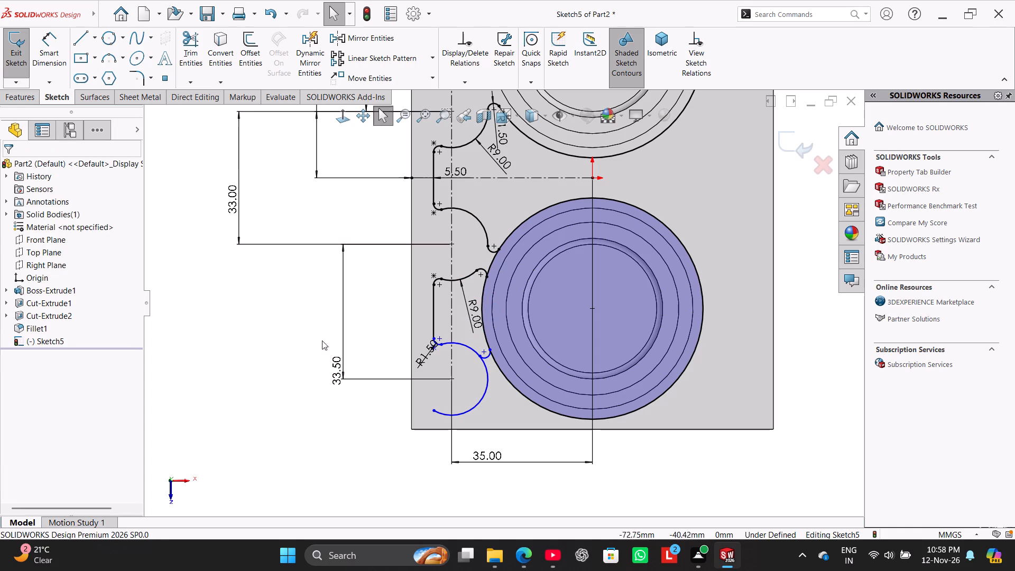
Add a 9 mm radius dimension to the fourth small arc, placing its text beside the existing R9.00 dimension.
{"action": "scroll", "coordinate": [508, 369], "scroll_direction": "up", "scroll_amount": 2}
{"action": "scroll", "coordinate": [500, 377], "scroll_direction": "down", "scroll_amount": 4}
{"action": "left_click", "coordinate": [42, 52]}
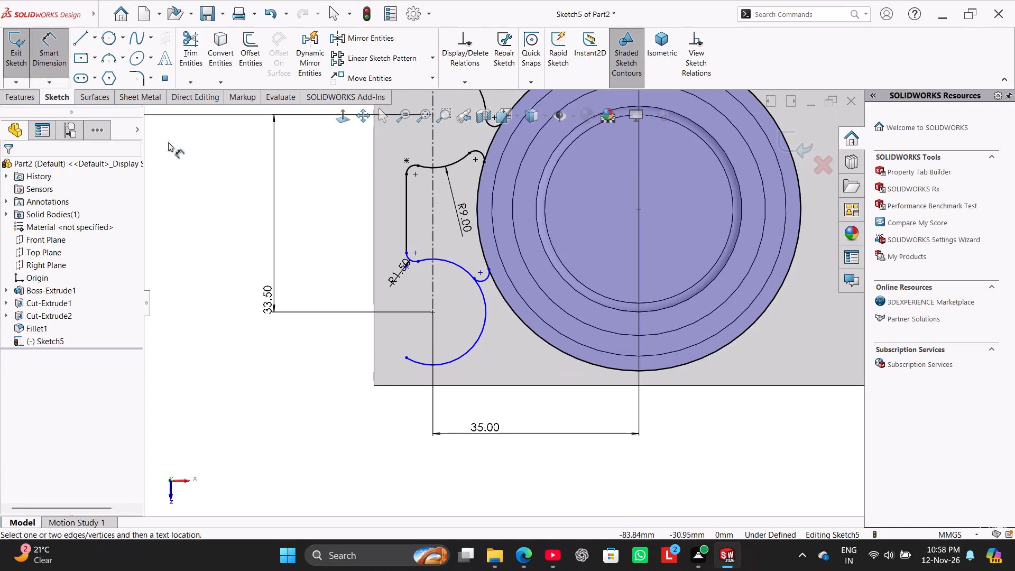
{"action": "left_click", "coordinate": [444, 262]}
{"action": "left_click", "coordinate": [440, 214]}
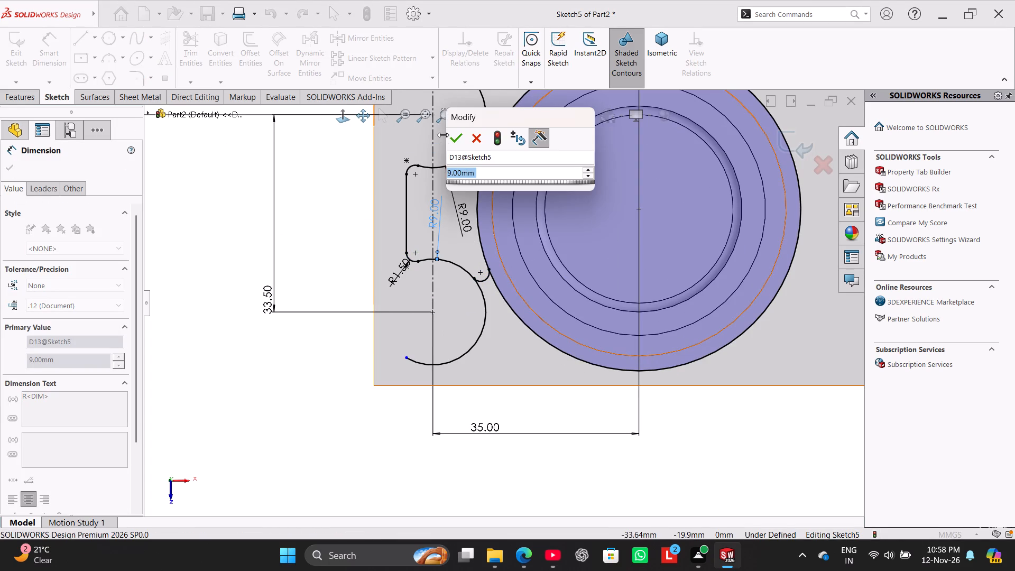
{"action": "left_click", "coordinate": [451, 138]}
Trim away the excess +Z portion of the fourth small arc, beyond its bridging arc to the +Z large circle.
{"action": "left_click", "coordinate": [198, 52]}
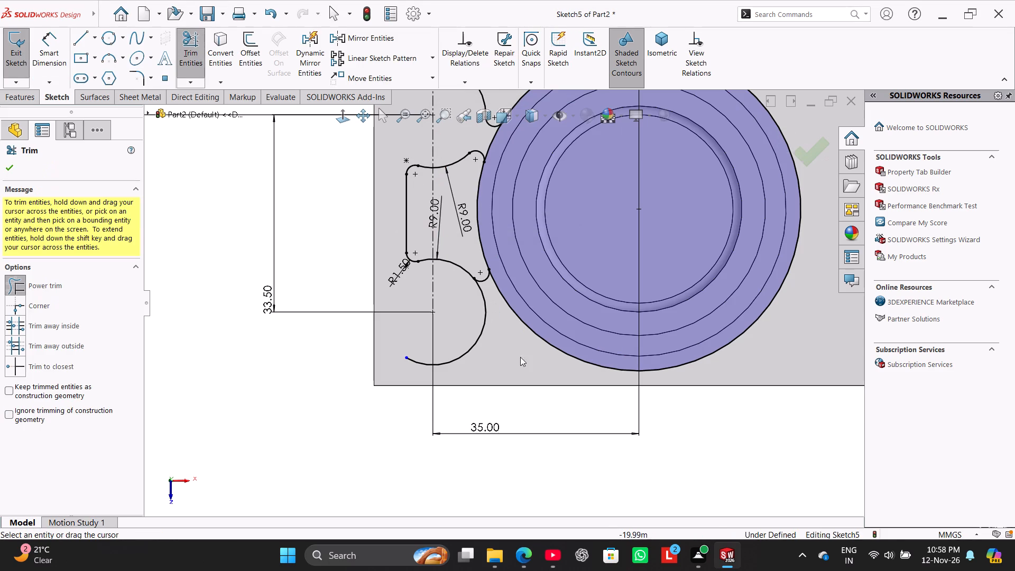
{"action": "left_click_drag", "start_coordinate": [518, 357], "coordinate": [466, 329]}
{"action": "scroll", "coordinate": [505, 292], "scroll_direction": "up", "scroll_amount": 3}
{"action": "scroll", "coordinate": [557, 246], "scroll_direction": "up", "scroll_amount": 3}
{"action": "scroll", "coordinate": [543, 234], "scroll_direction": "down", "scroll_amount": 2}
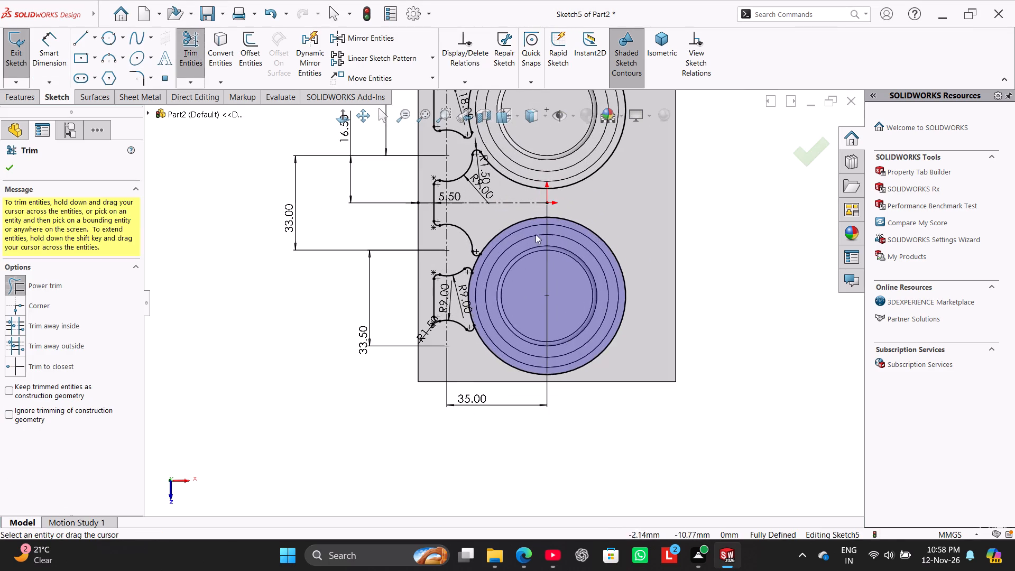
{"action": "scroll", "coordinate": [320, 287], "scroll_direction": "up", "scroll_amount": 1}
{"action": "right_click", "coordinate": [242, 300]}
{"action": "left_click", "coordinate": [285, 331]}
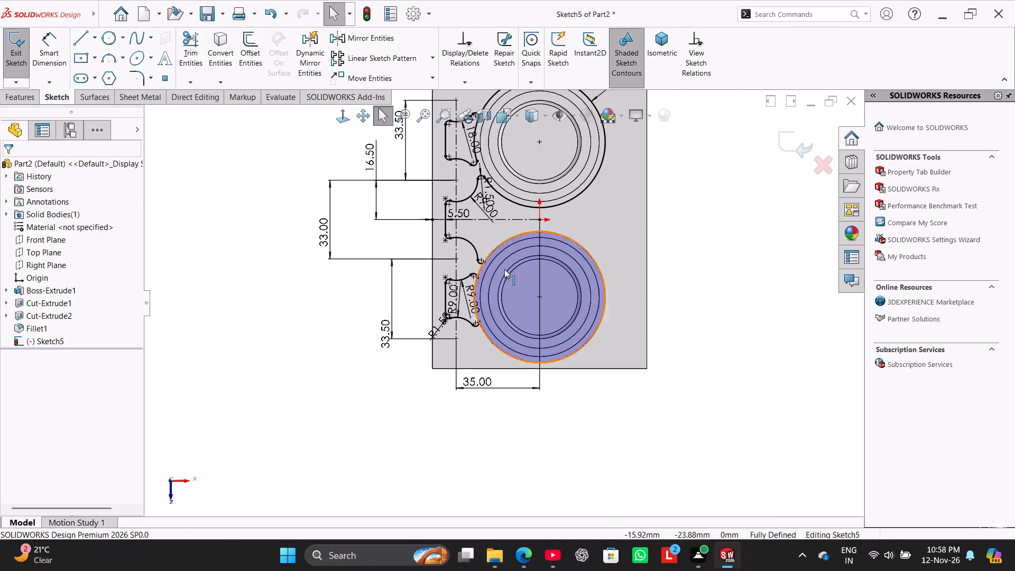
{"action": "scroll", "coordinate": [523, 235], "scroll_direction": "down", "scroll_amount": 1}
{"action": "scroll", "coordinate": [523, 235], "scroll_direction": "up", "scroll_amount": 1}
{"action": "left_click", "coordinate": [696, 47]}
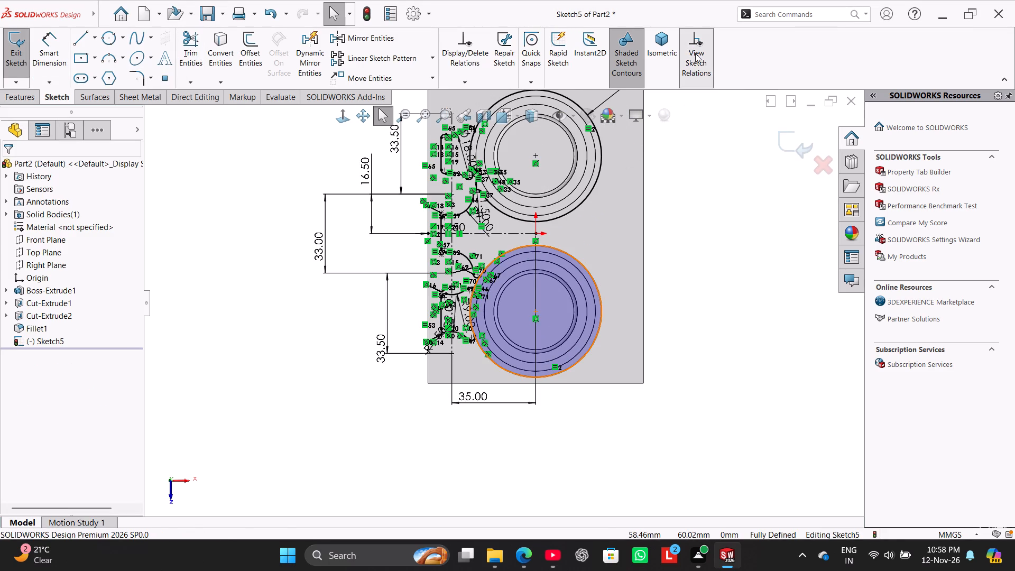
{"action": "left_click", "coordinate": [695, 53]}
Draw a vertical centerline from the origin to the midpoint of the block's -Z edge.
{"action": "scroll", "coordinate": [616, 242], "scroll_direction": "down", "scroll_amount": 1}
{"action": "scroll", "coordinate": [558, 227], "scroll_direction": "up", "scroll_amount": 2}
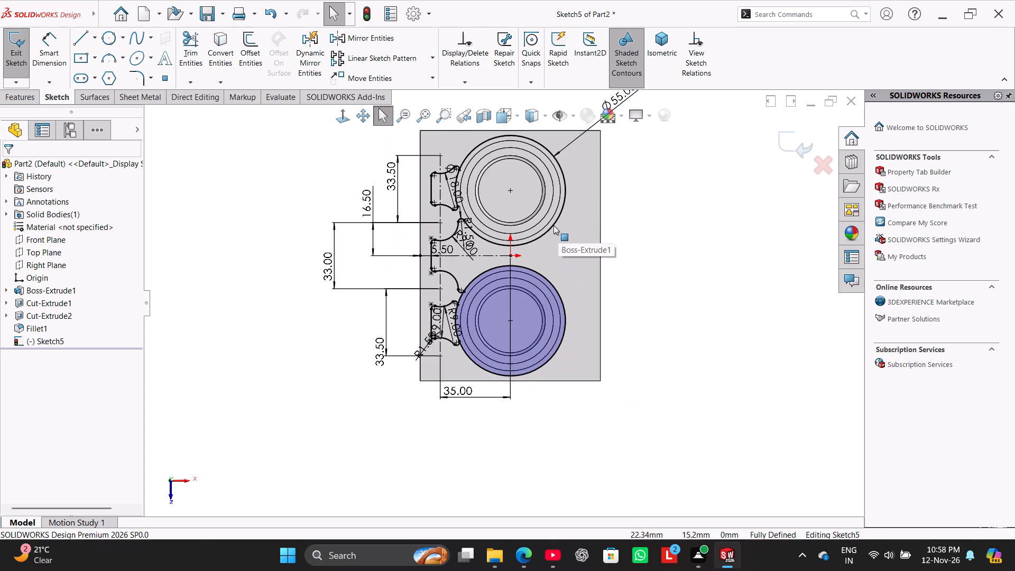
{"action": "scroll", "coordinate": [553, 225], "scroll_direction": "down", "scroll_amount": 1}
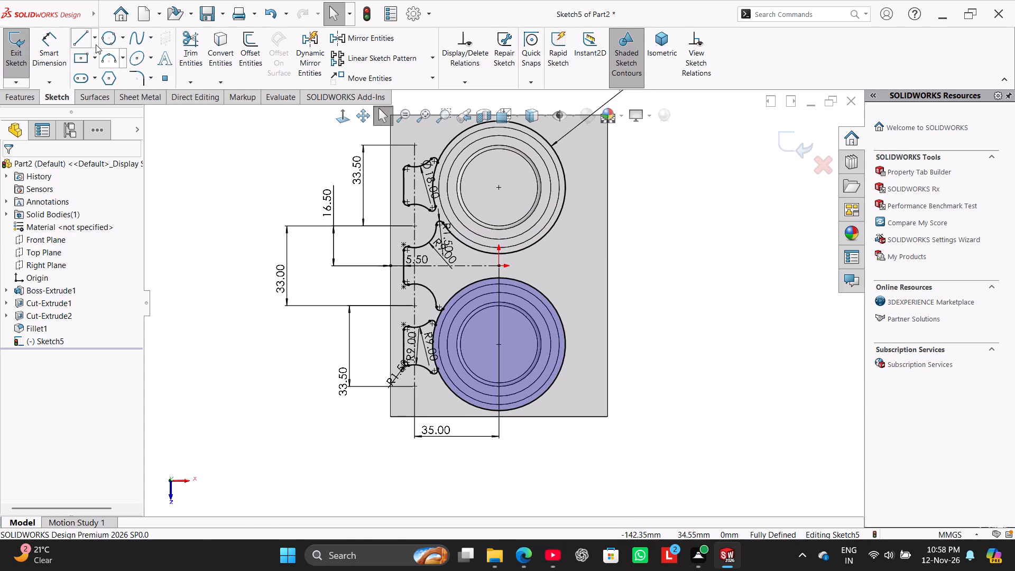
{"action": "left_click", "coordinate": [96, 44]}
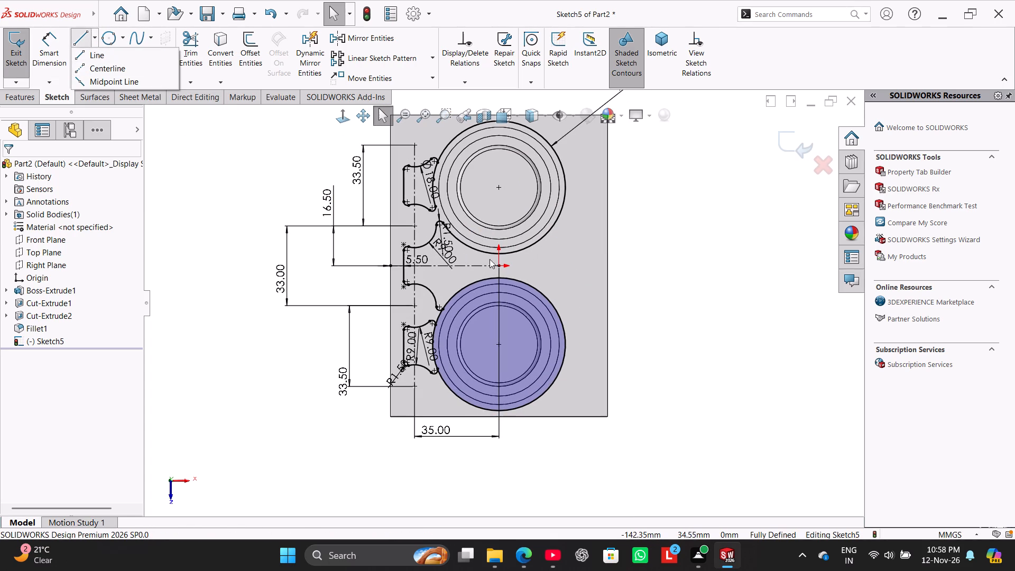
{"action": "left_click", "coordinate": [121, 70]}
{"action": "scroll", "coordinate": [472, 205], "scroll_direction": "up", "scroll_amount": 2}
{"action": "scroll", "coordinate": [506, 242], "scroll_direction": "down", "scroll_amount": 4}
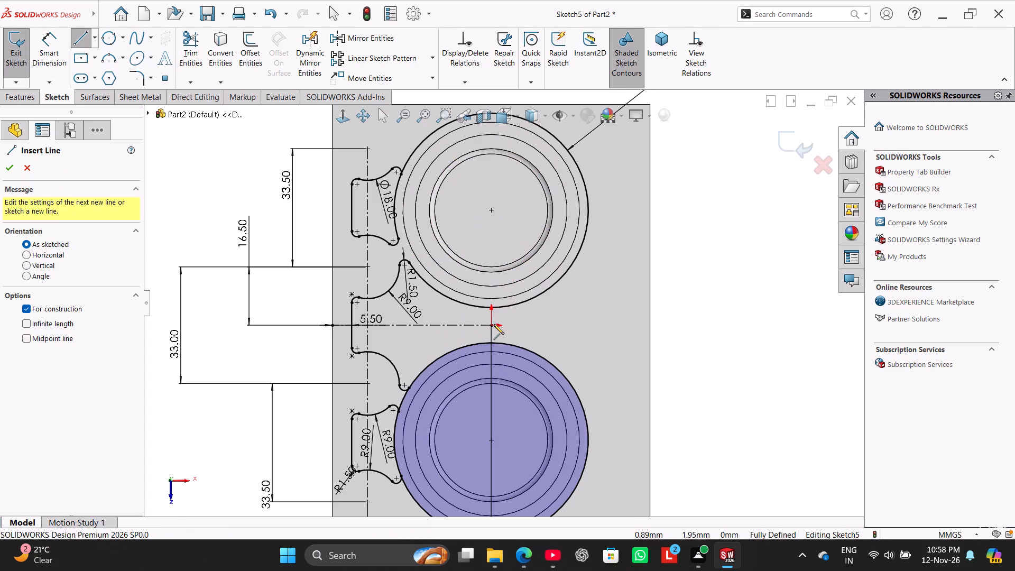
{"action": "left_click", "coordinate": [491, 325]}
{"action": "scroll", "coordinate": [500, 192], "scroll_direction": "up", "scroll_amount": 3}
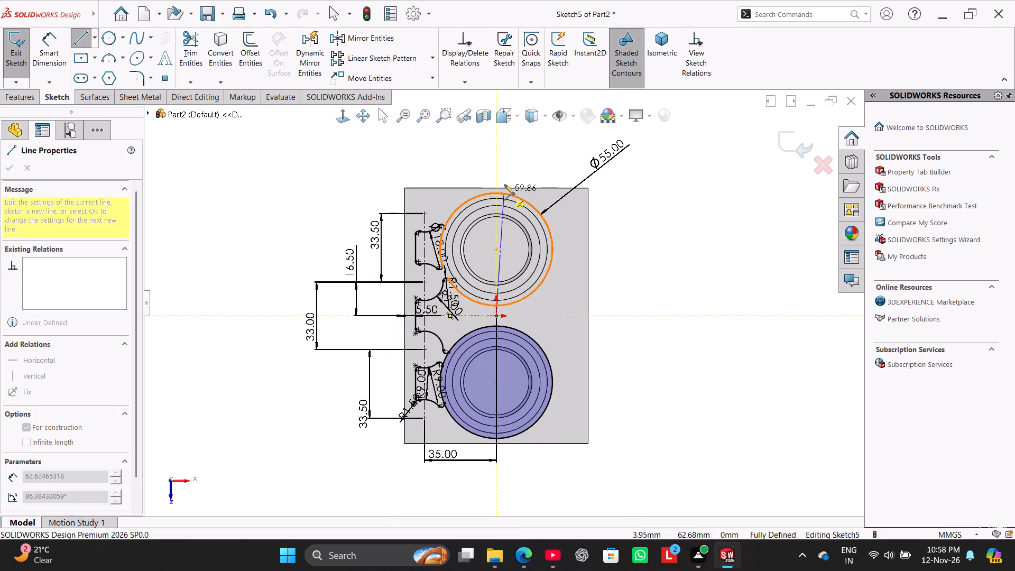
{"action": "left_click", "coordinate": [496, 189]}
{"action": "right_click", "coordinate": [449, 167]}
{"action": "left_click", "coordinate": [460, 178]}
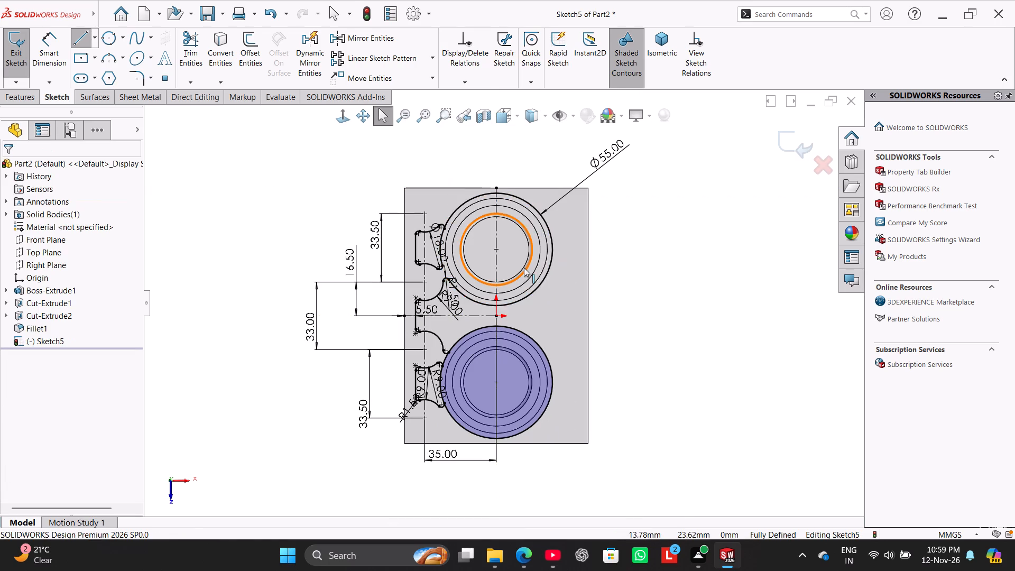
Select all the profile's small arcs, 1.5 mm blends and straight lines, excluding the large circles, plus the new vertical centerline for mirroring.
{"action": "scroll", "coordinate": [524, 268], "scroll_direction": "down", "scroll_amount": 2}
{"action": "scroll", "coordinate": [358, 274], "scroll_direction": "down", "scroll_amount": 2}
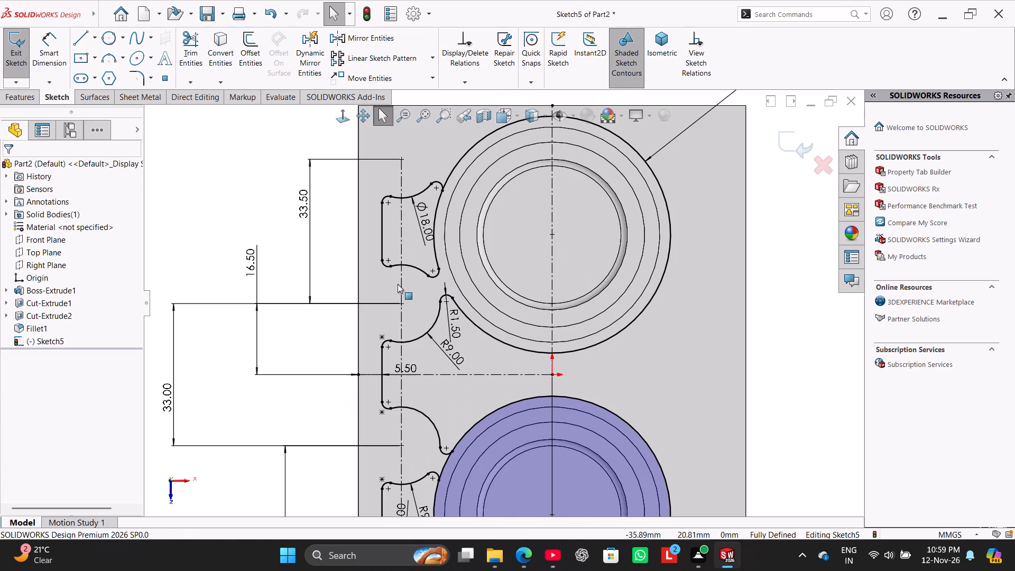
{"action": "left_click", "coordinate": [410, 246], "text": "ctrl"}
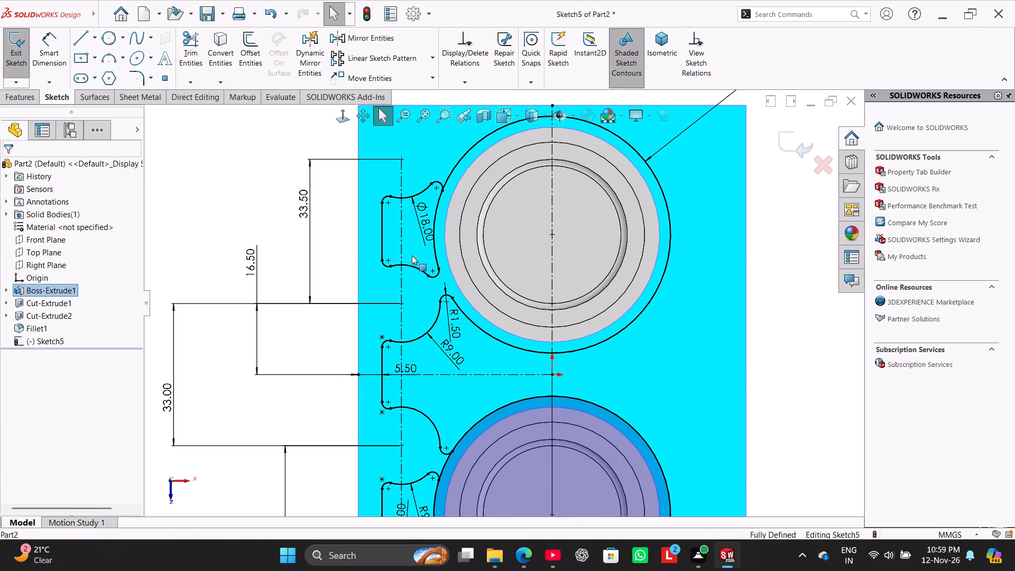
{"action": "left_click", "coordinate": [226, 176]}
{"action": "scroll", "coordinate": [436, 222], "scroll_direction": "down", "scroll_amount": 5}
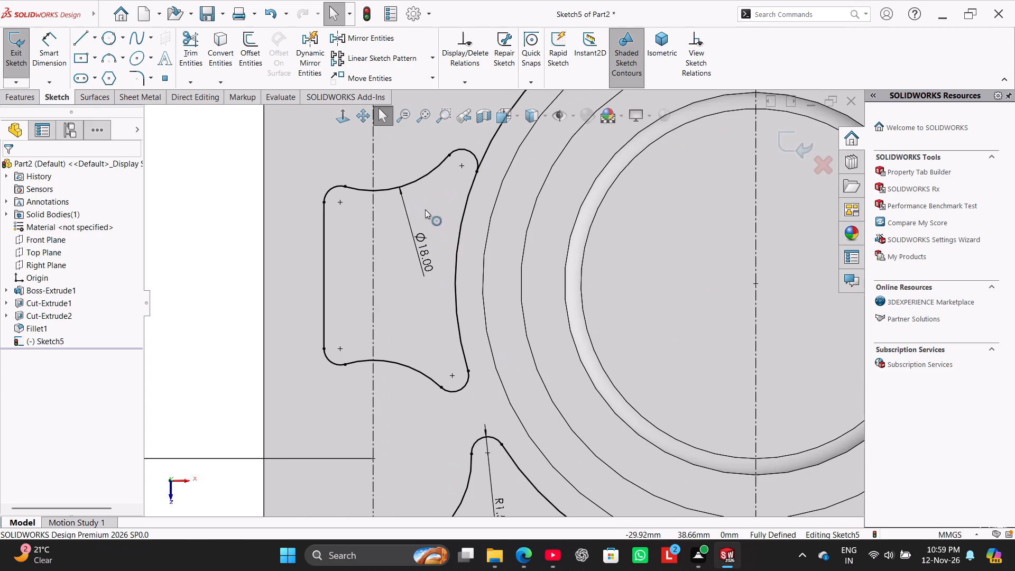
{"action": "left_click", "coordinate": [422, 176], "text": "ctrl"}
{"action": "left_click", "coordinate": [466, 151], "text": "ctrl"}
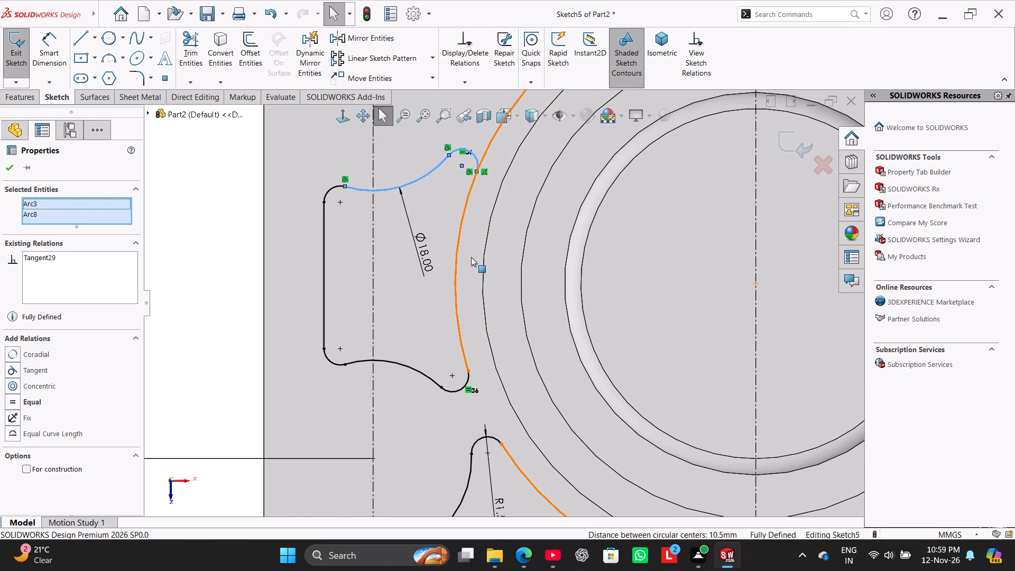
{"action": "scroll", "coordinate": [471, 262], "scroll_direction": "up", "scroll_amount": 2, "text": "ctrl"}
{"action": "left_click", "coordinate": [433, 348], "text": "ctrl"}
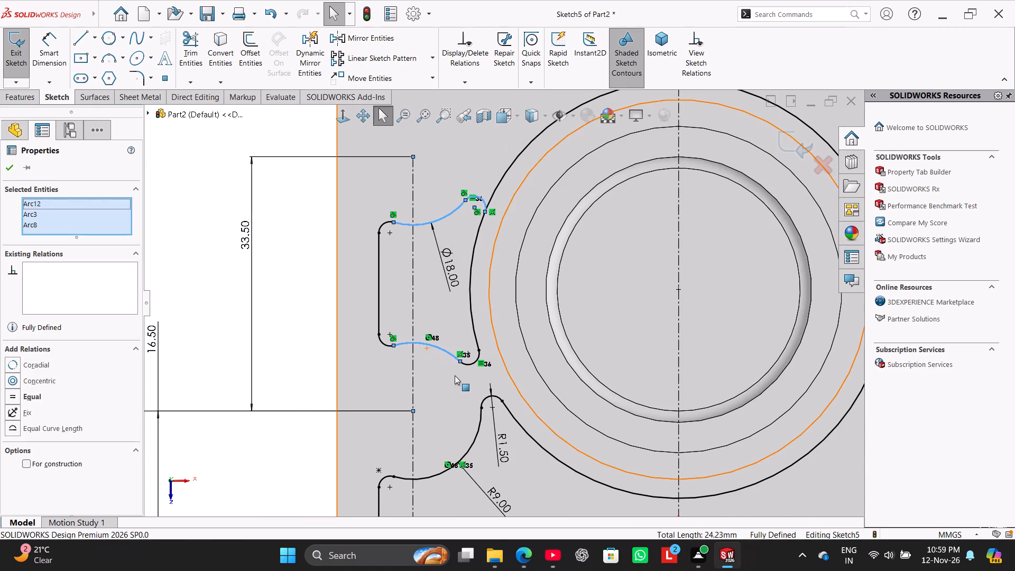
{"action": "left_click", "coordinate": [472, 363], "text": "ctrl"}
{"action": "left_click", "coordinate": [379, 306], "text": "ctrl"}
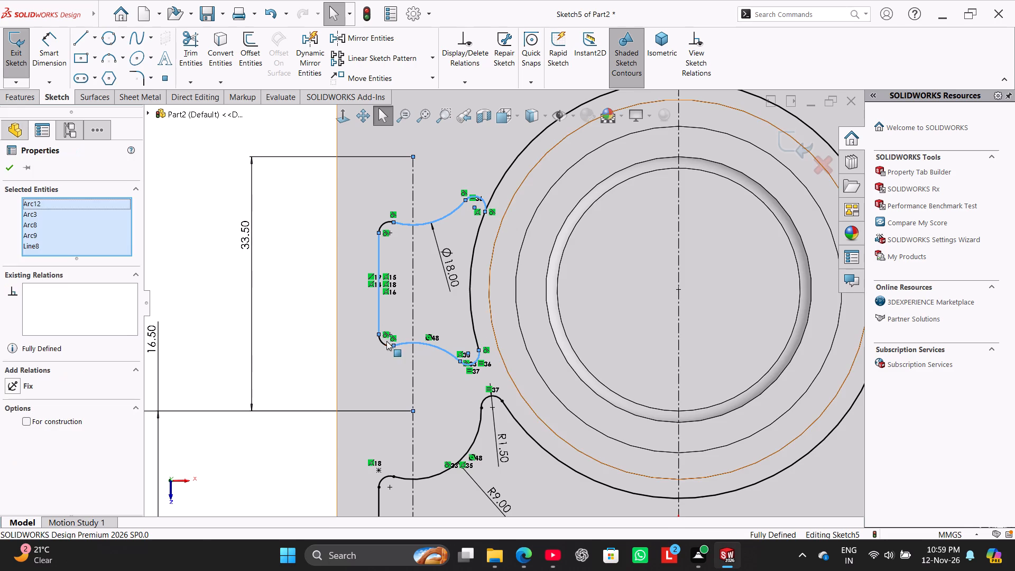
{"action": "left_click", "coordinate": [386, 342], "text": "ctrl"}
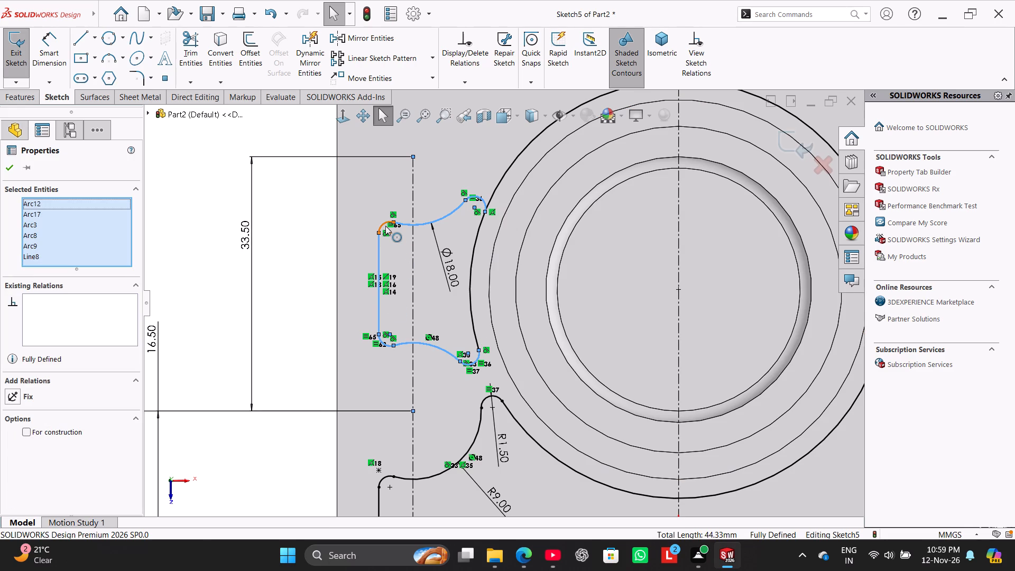
{"action": "left_click", "coordinate": [382, 225], "text": "ctrl"}
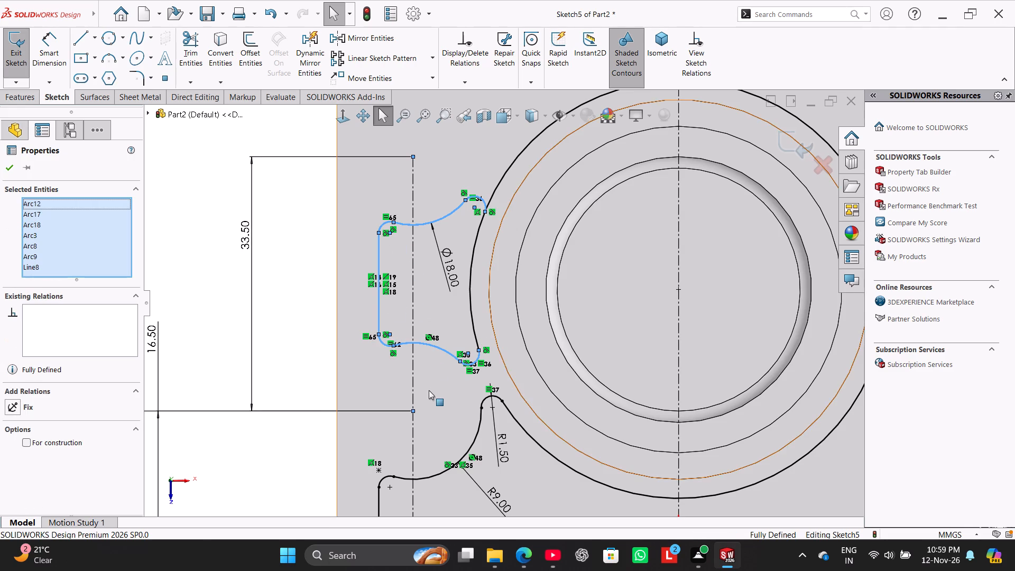
{"action": "scroll", "coordinate": [429, 399], "scroll_direction": "up", "scroll_amount": 3, "text": "ctrl"}
{"action": "scroll", "coordinate": [451, 418], "scroll_direction": "down", "scroll_amount": 2, "text": "ctrl"}
{"action": "left_click", "coordinate": [473, 385], "text": "ctrl"}
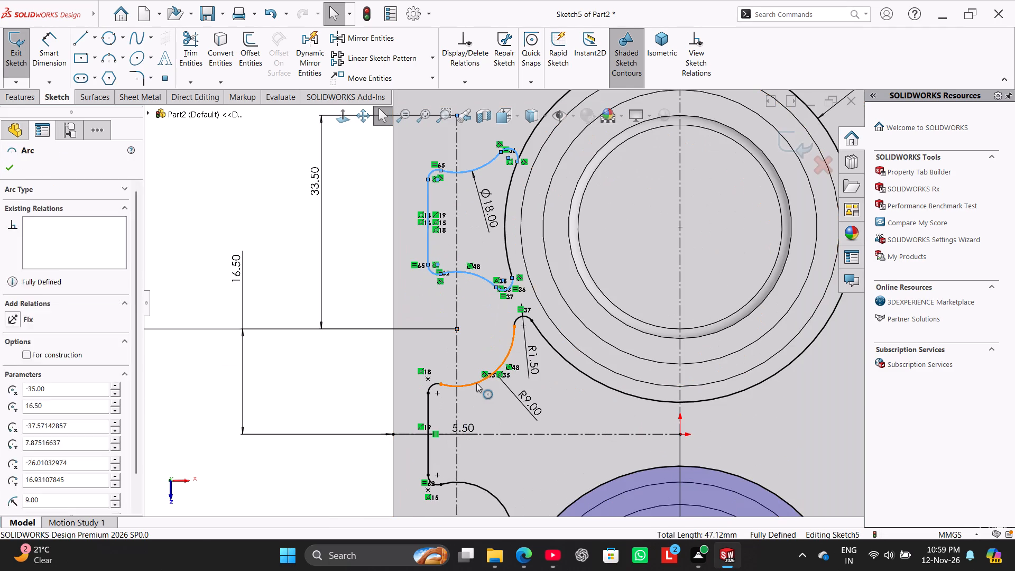
{"action": "left_click", "coordinate": [517, 319], "text": "ctrl"}
{"action": "scroll", "coordinate": [432, 423], "scroll_direction": "down", "scroll_amount": 5, "text": "ctrl"}
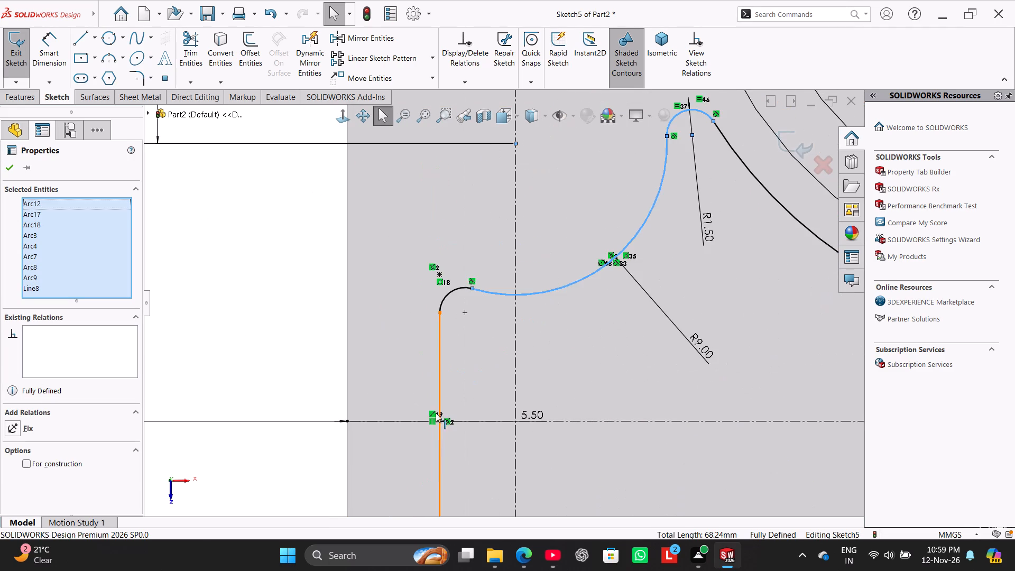
{"action": "left_click", "coordinate": [447, 368], "text": "ctrl"}
{"action": "left_click", "coordinate": [455, 265], "text": "ctrl"}
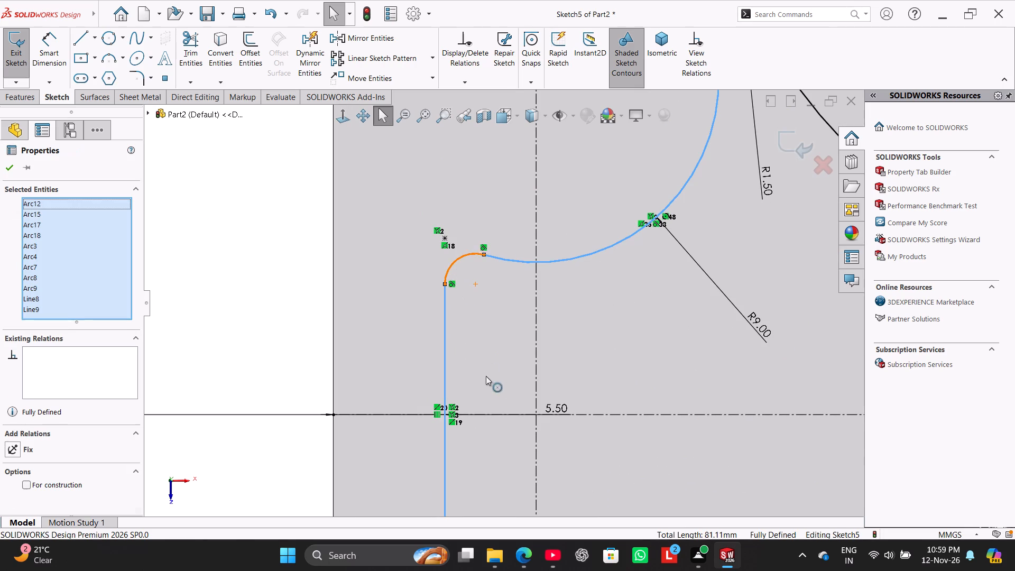
{"action": "scroll", "coordinate": [487, 379], "scroll_direction": "up", "scroll_amount": 6, "text": "ctrl"}
{"action": "scroll", "coordinate": [494, 442], "scroll_direction": "down", "scroll_amount": 9, "text": "ctrl"}
{"action": "scroll", "coordinate": [524, 286], "scroll_direction": "up", "scroll_amount": 4, "text": "ctrl"}
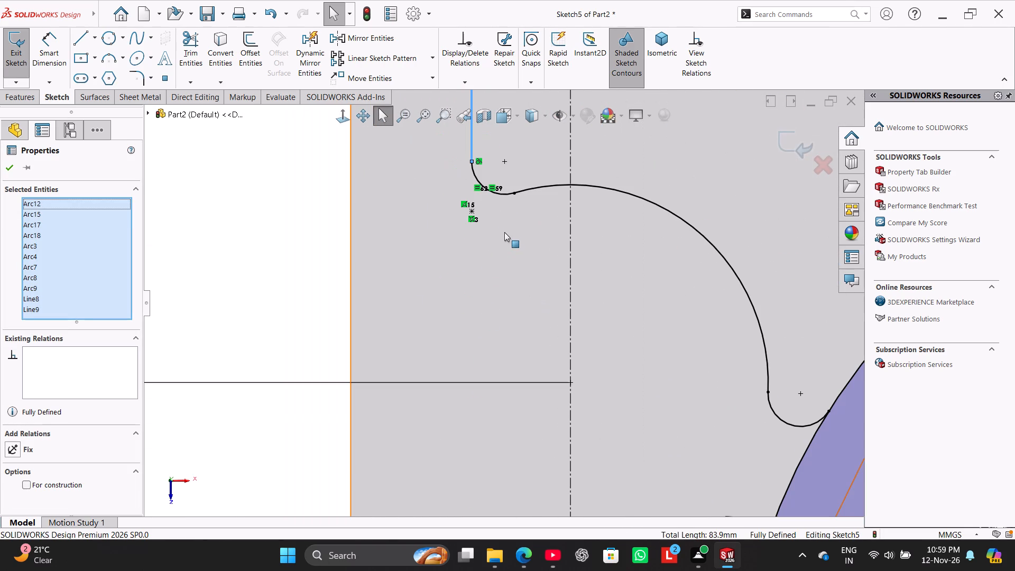
{"action": "left_click", "coordinate": [502, 195], "text": "ctrl"}
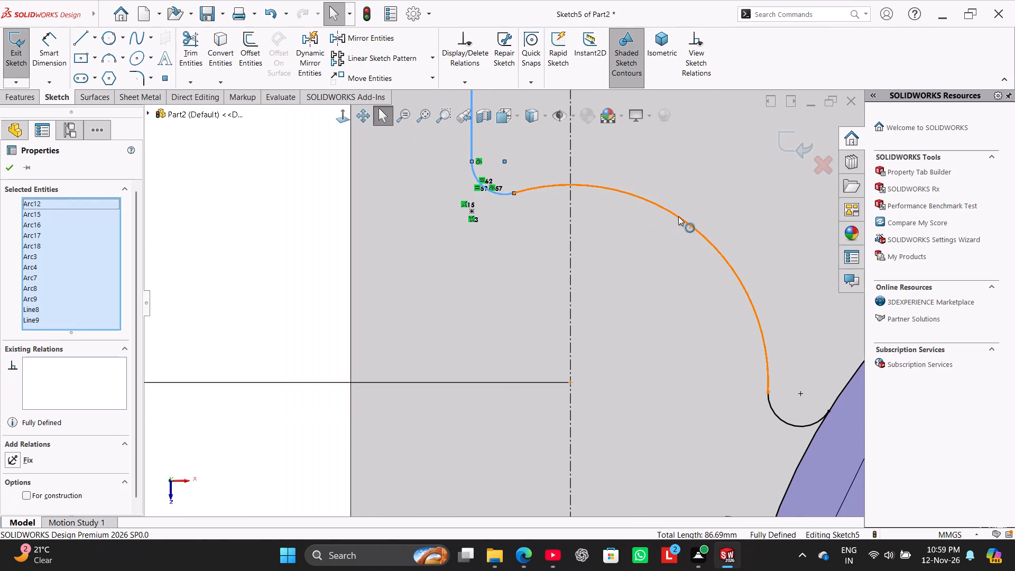
{"action": "left_click", "coordinate": [678, 216], "text": "ctrl"}
{"action": "scroll", "coordinate": [679, 271], "scroll_direction": "up", "scroll_amount": 6, "text": "ctrl"}
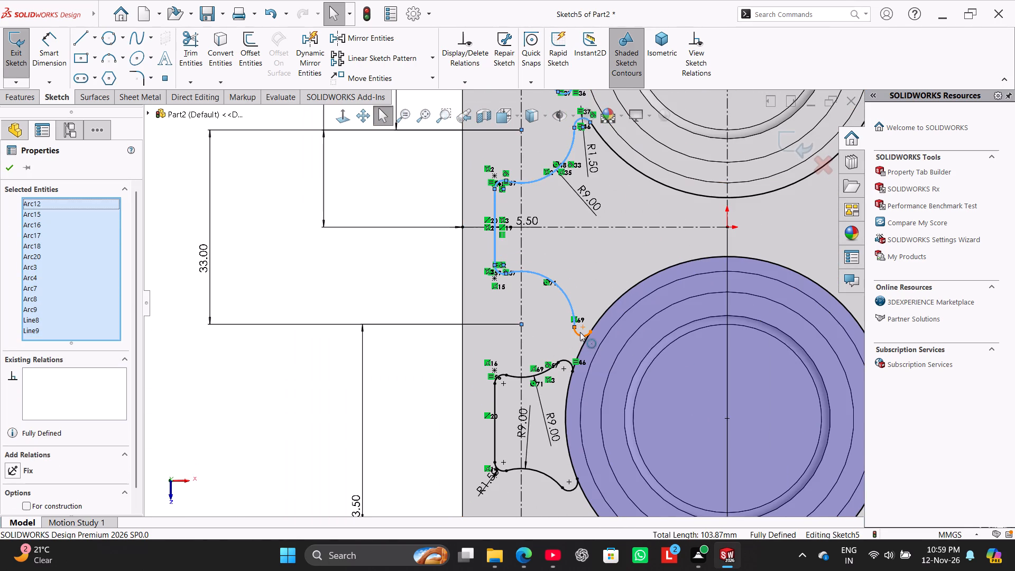
{"action": "left_click", "coordinate": [580, 332], "text": "ctrl"}
{"action": "scroll", "coordinate": [558, 374], "scroll_direction": "down", "scroll_amount": 8, "text": "ctrl"}
{"action": "left_click", "coordinate": [575, 285], "text": "ctrl"}
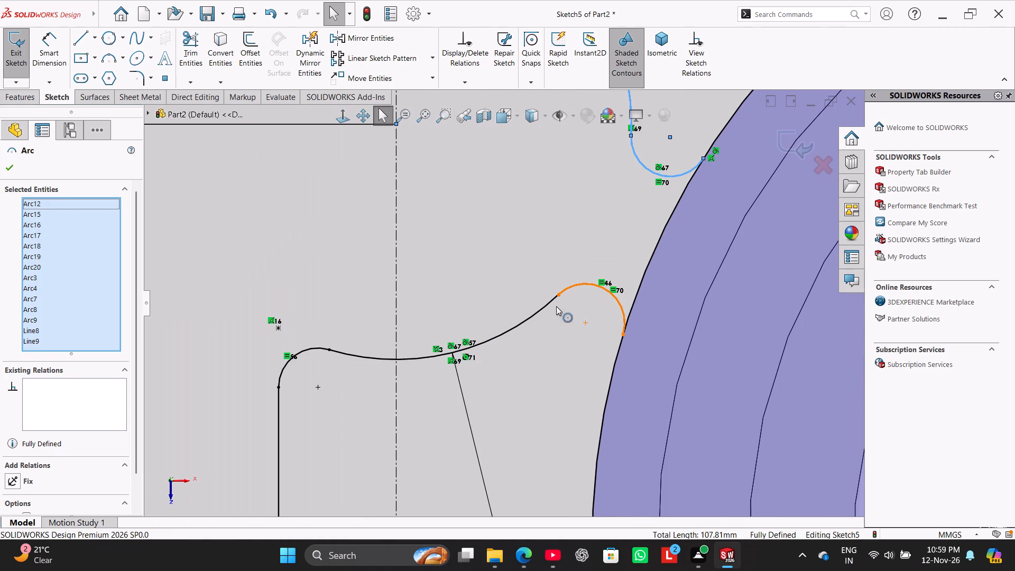
{"action": "left_click", "coordinate": [529, 317], "text": "ctrl"}
{"action": "left_click", "coordinate": [318, 348], "text": "ctrl"}
{"action": "scroll", "coordinate": [349, 419], "scroll_direction": "up", "scroll_amount": 4, "text": "ctrl"}
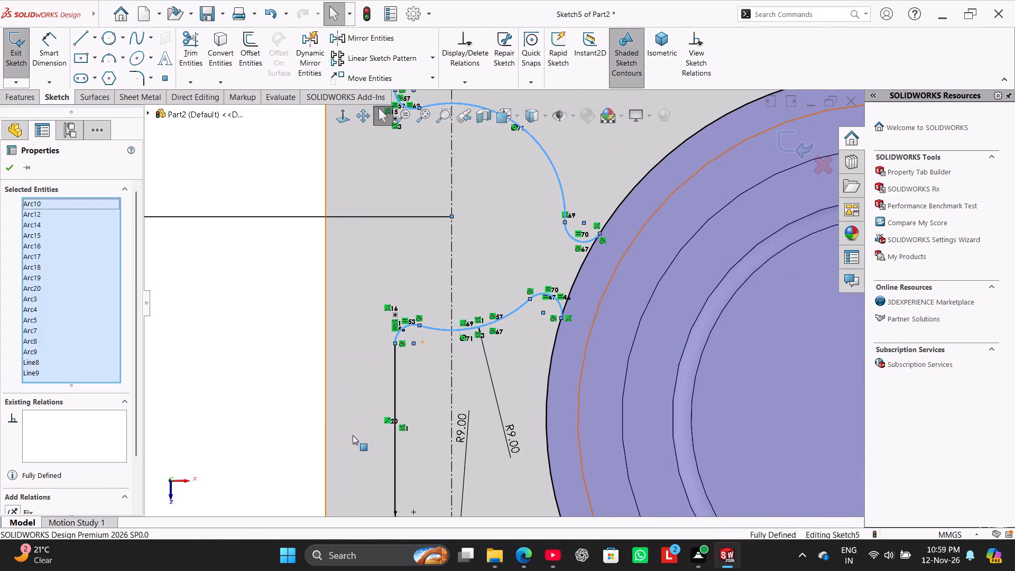
{"action": "left_click", "coordinate": [395, 383], "text": "ctrl"}
{"action": "scroll", "coordinate": [435, 458], "scroll_direction": "up", "scroll_amount": 5, "text": "ctrl"}
{"action": "scroll", "coordinate": [490, 402], "scroll_direction": "down", "scroll_amount": 1, "text": "ctrl"}
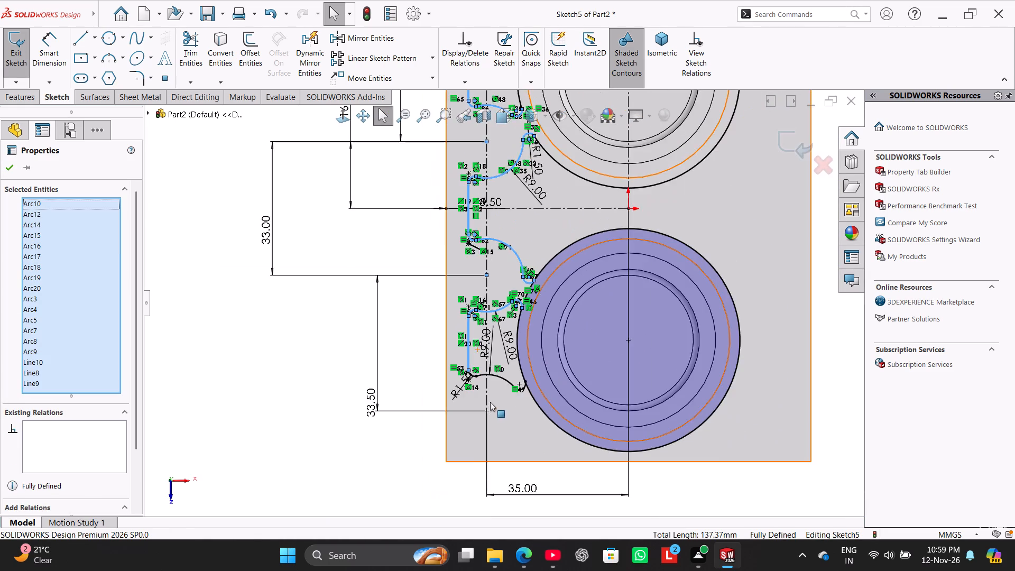
{"action": "scroll", "coordinate": [490, 402], "scroll_direction": "down", "scroll_amount": 10, "text": "ctrl"}
{"action": "left_click", "coordinate": [485, 269], "text": "ctrl"}
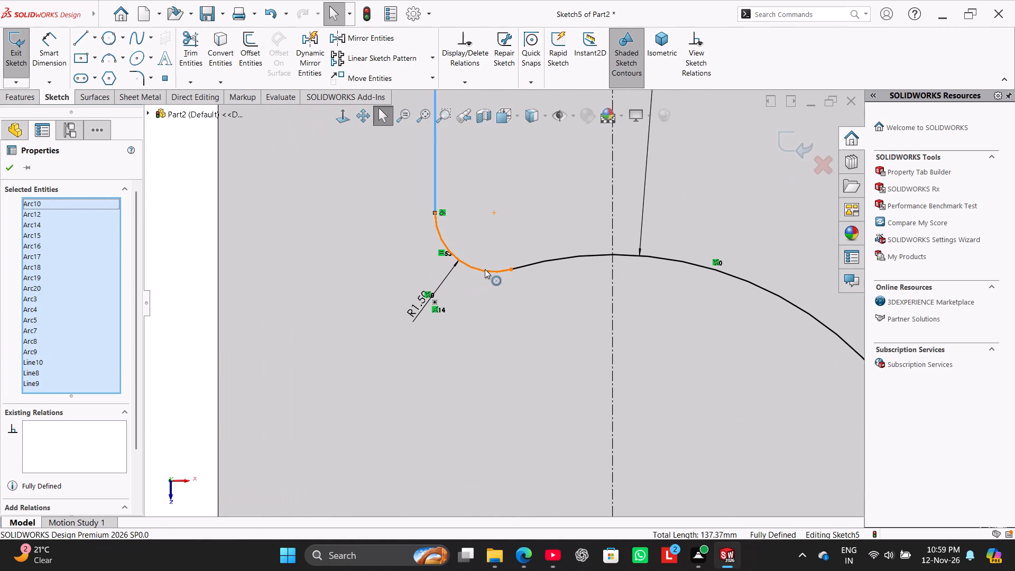
{"action": "left_click", "coordinate": [543, 262], "text": "ctrl"}
{"action": "scroll", "coordinate": [656, 328], "scroll_direction": "up", "scroll_amount": 7, "text": "ctrl"}
{"action": "scroll", "coordinate": [645, 336], "scroll_direction": "down", "scroll_amount": 8, "text": "ctrl"}
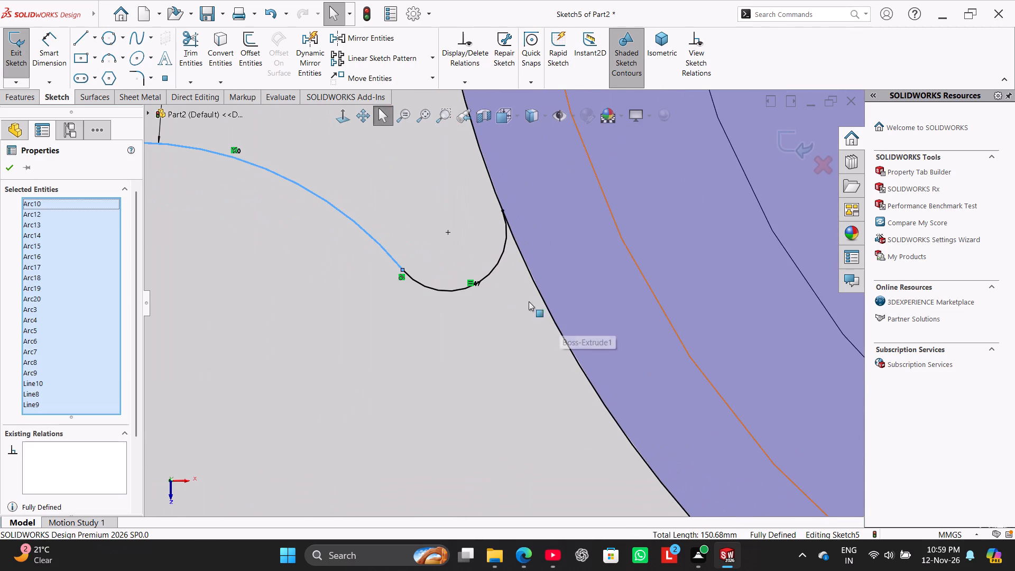
{"action": "left_click", "coordinate": [494, 265], "text": "ctrl"}
{"action": "scroll", "coordinate": [512, 292], "scroll_direction": "up", "scroll_amount": 7, "text": "ctrl"}
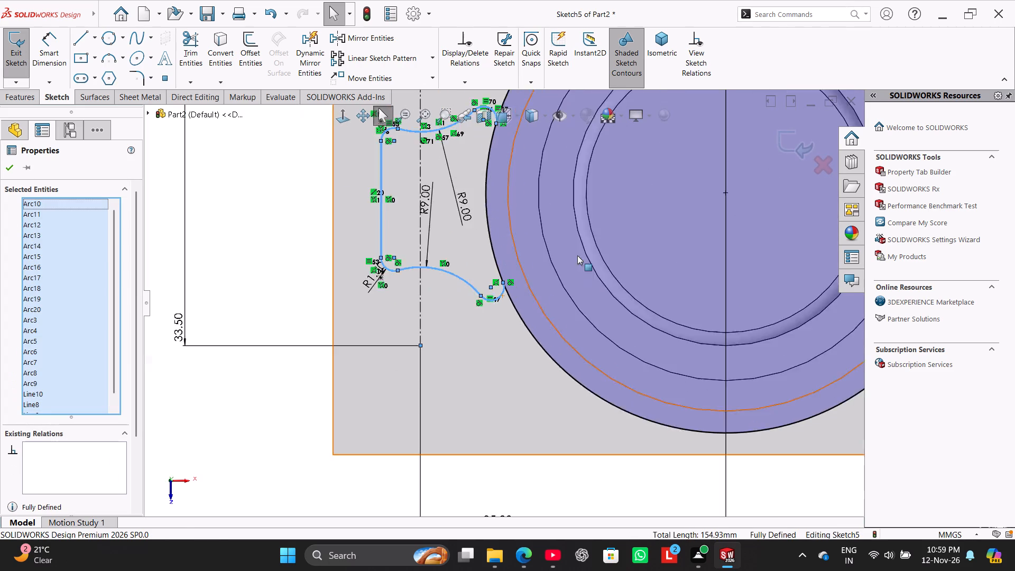
{"action": "scroll", "coordinate": [577, 255], "scroll_direction": "up", "scroll_amount": 6, "text": "ctrl"}
{"action": "scroll", "coordinate": [591, 234], "scroll_direction": "down", "scroll_amount": 2, "text": "ctrl"}
{"action": "scroll", "coordinate": [591, 234], "scroll_direction": "up", "scroll_amount": 2, "text": "ctrl"}
{"action": "scroll", "coordinate": [543, 211], "scroll_direction": "down", "scroll_amount": 2, "text": "ctrl"}
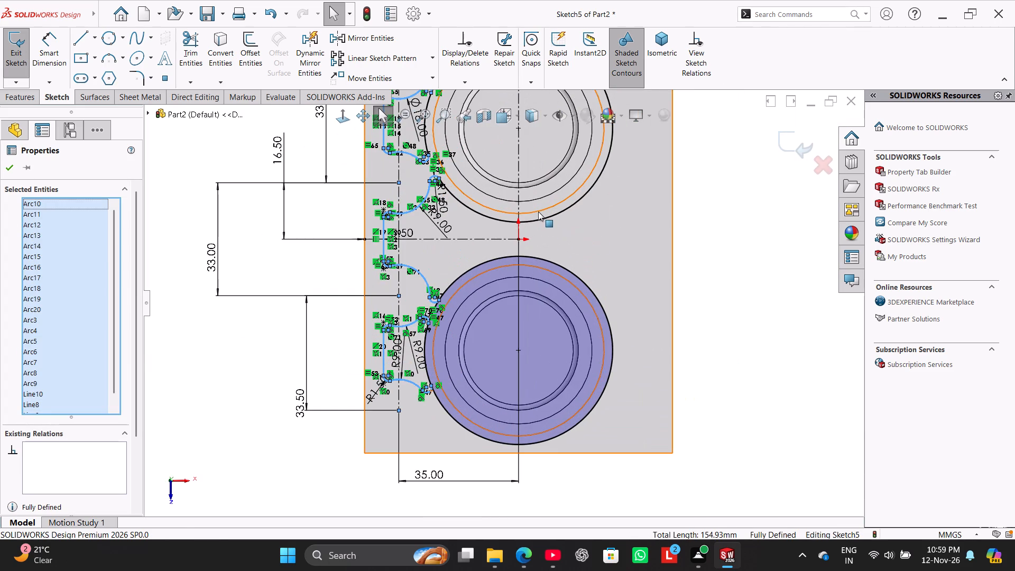
{"action": "scroll", "coordinate": [452, 201], "scroll_direction": "up", "scroll_amount": 2, "text": "ctrl"}
{"action": "scroll", "coordinate": [460, 201], "scroll_direction": "down", "scroll_amount": 3, "text": "ctrl"}
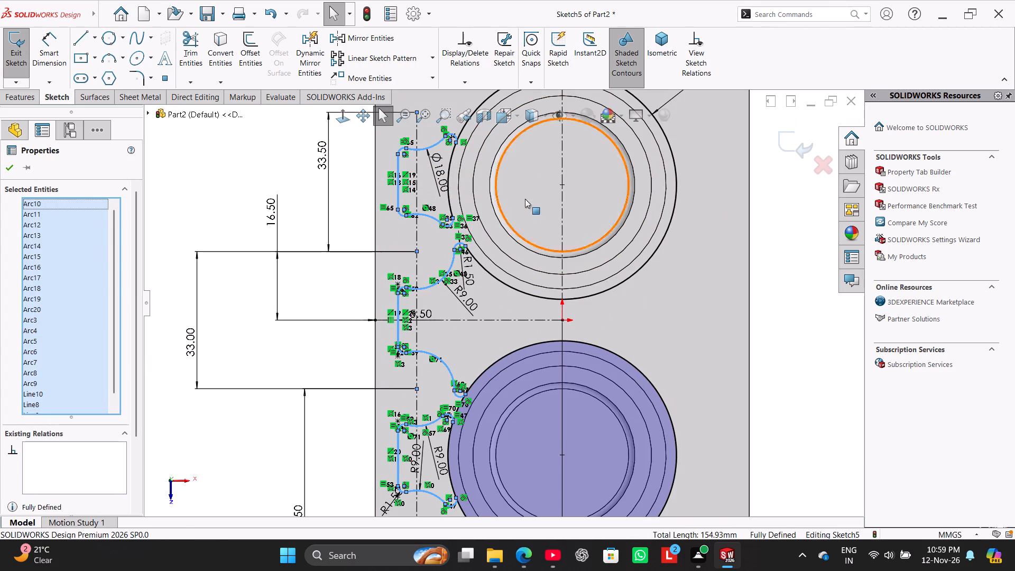
{"action": "left_click", "coordinate": [562, 238], "text": "ctrl"}
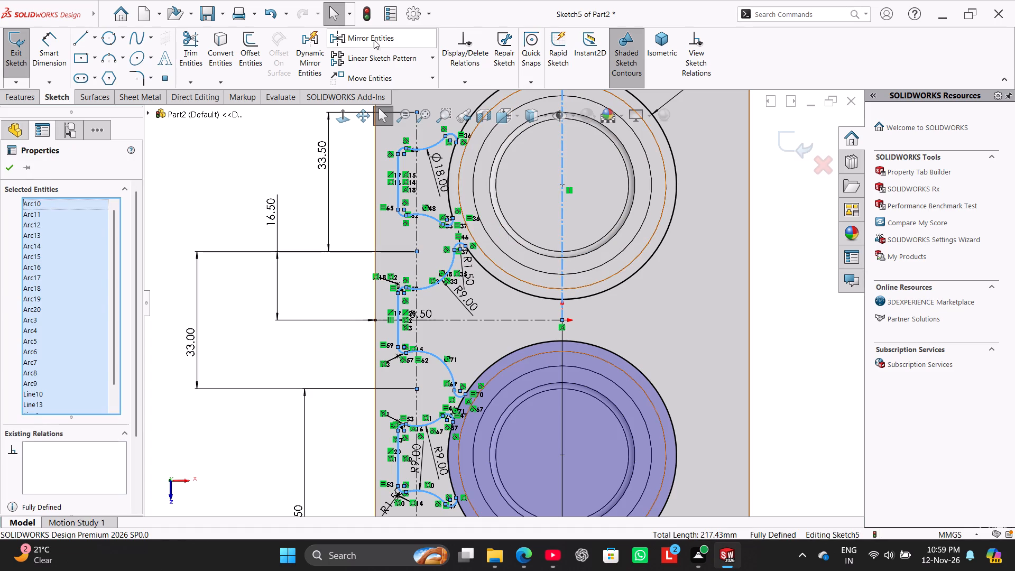
Mirror the selected small arcs, blends and straight lines about the vertical centerline to the +X side of the block.
{"action": "left_click", "coordinate": [372, 37]}
{"action": "scroll", "coordinate": [293, 142], "scroll_direction": "up", "scroll_amount": 1}
{"action": "scroll", "coordinate": [265, 211], "scroll_direction": "up", "scroll_amount": 2}
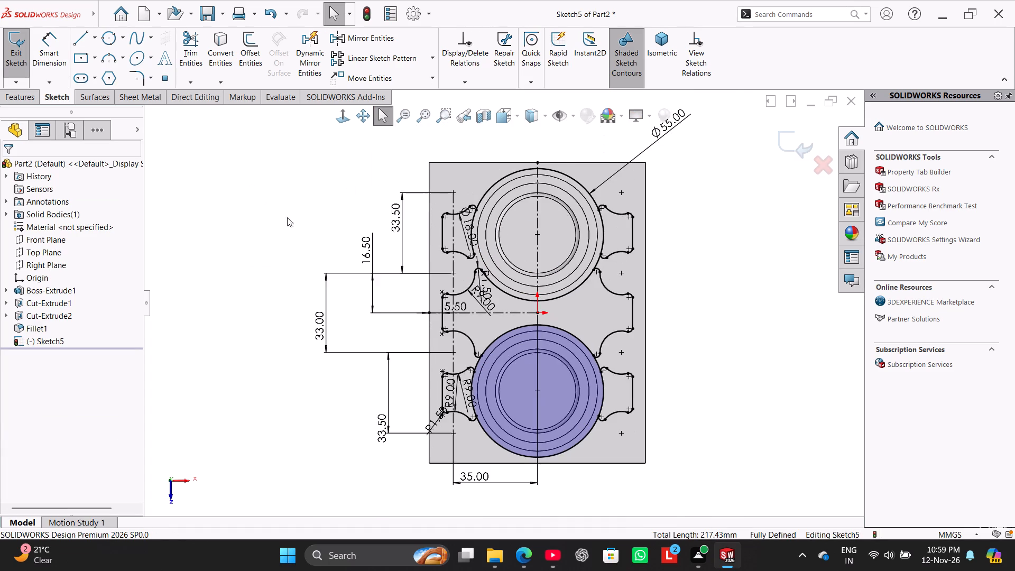
Trim away both outer portions of the -Z large circle, between its -Z quadrant and the outermost small blends.
{"action": "scroll", "coordinate": [428, 282], "scroll_direction": "down", "scroll_amount": 1}
{"action": "left_click", "coordinate": [186, 39]}
{"action": "left_click_drag", "start_coordinate": [499, 150], "coordinate": [518, 169]}
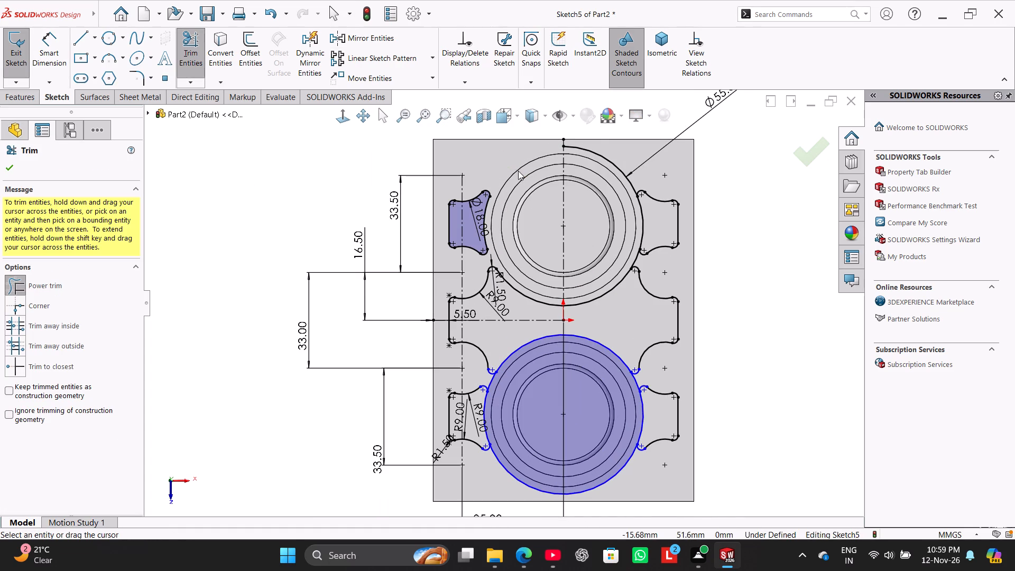
{"action": "left_click_drag", "start_coordinate": [605, 145], "coordinate": [597, 156]}
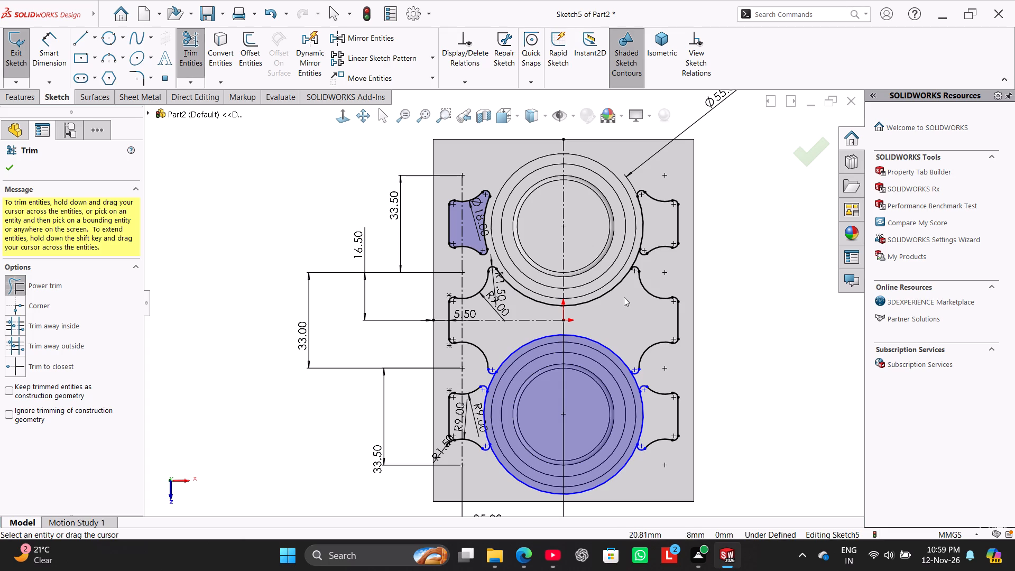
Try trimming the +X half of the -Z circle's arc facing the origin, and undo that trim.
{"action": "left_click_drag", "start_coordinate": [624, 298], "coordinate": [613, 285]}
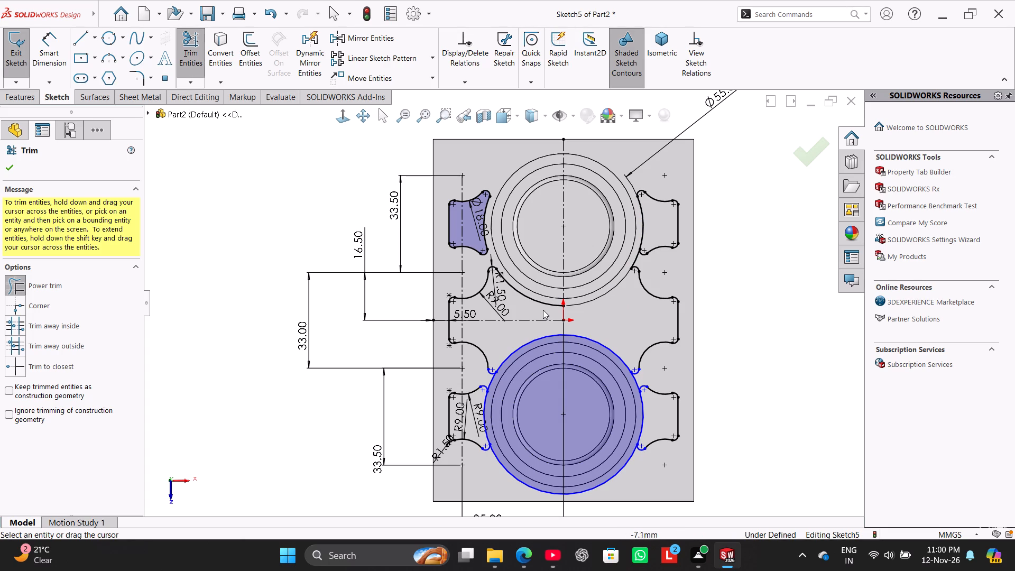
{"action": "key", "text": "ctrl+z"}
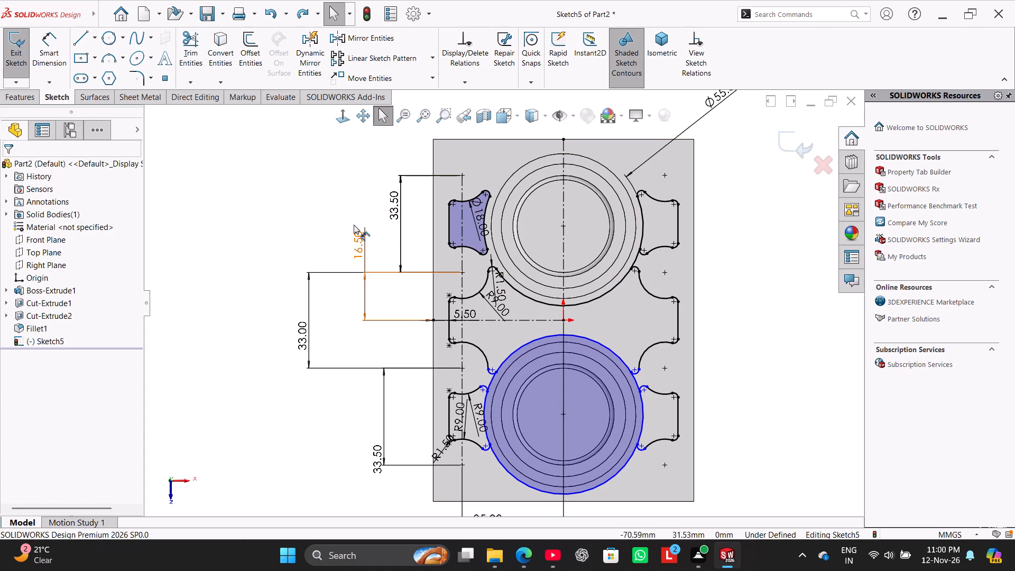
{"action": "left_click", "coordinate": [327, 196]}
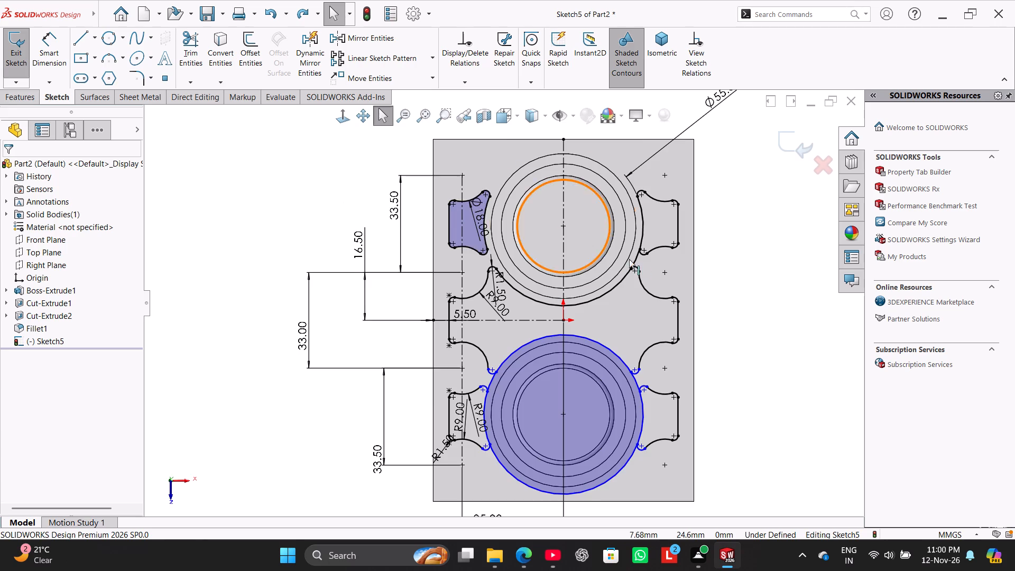
Trim away the short +X arc of the -Z large circle between the corner pocket's blend and the central profile's blend.
{"action": "scroll", "coordinate": [634, 263], "scroll_direction": "down", "scroll_amount": 7}
{"action": "left_click_drag", "start_coordinate": [583, 277], "coordinate": [547, 259]}
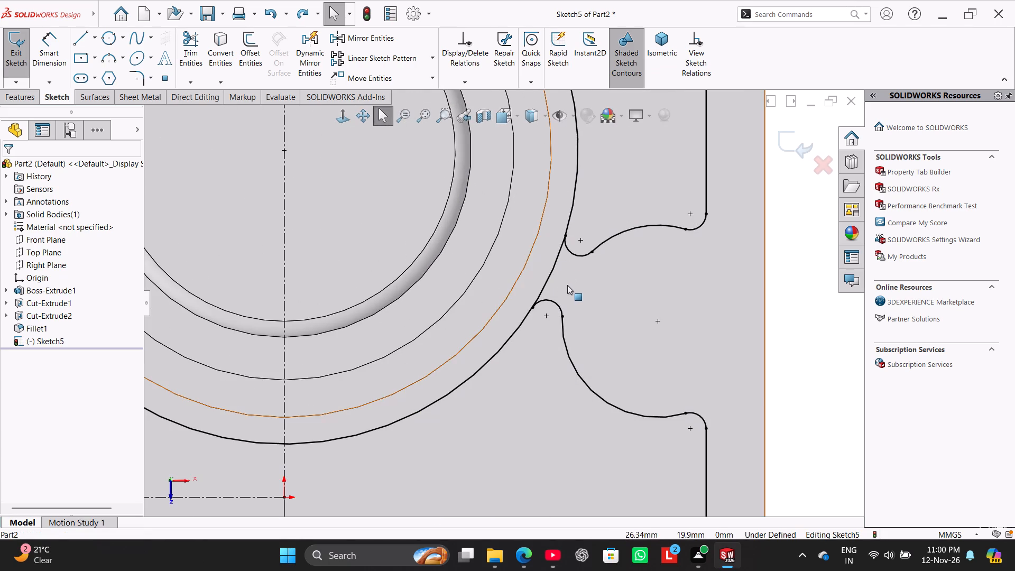
{"action": "left_click_drag", "start_coordinate": [567, 285], "coordinate": [551, 265]}
{"action": "left_click", "coordinate": [198, 42]}
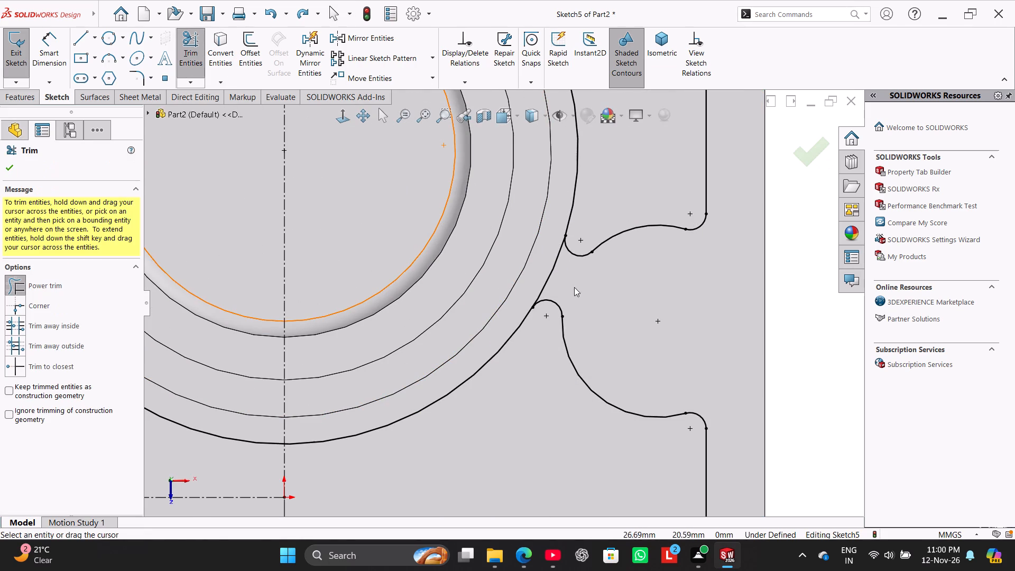
{"action": "left_click_drag", "start_coordinate": [559, 283], "coordinate": [536, 266]}
Trim the +Z large circle, removing its two short arcs between neighbouring blends and its long outer +Z arc.
{"action": "scroll", "coordinate": [598, 289], "scroll_direction": "up", "scroll_amount": 5}
{"action": "scroll", "coordinate": [516, 398], "scroll_direction": "up", "scroll_amount": 3}
{"action": "scroll", "coordinate": [504, 386], "scroll_direction": "down", "scroll_amount": 2}
{"action": "scroll", "coordinate": [464, 401], "scroll_direction": "up", "scroll_amount": 2}
{"action": "scroll", "coordinate": [416, 401], "scroll_direction": "down", "scroll_amount": 6}
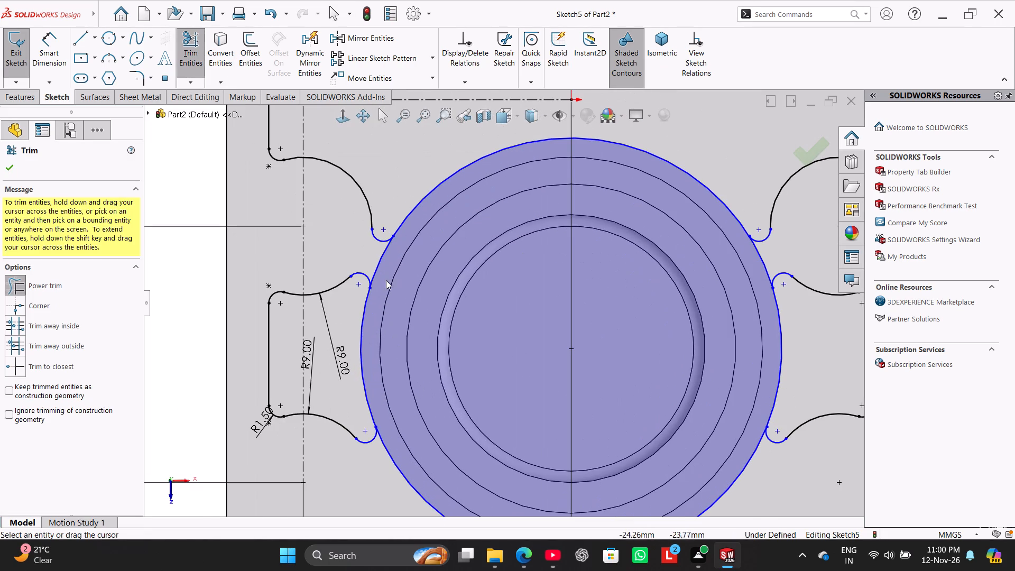
{"action": "left_click_drag", "start_coordinate": [387, 271], "coordinate": [368, 255]}
{"action": "left_click_drag", "start_coordinate": [759, 274], "coordinate": [777, 246]}
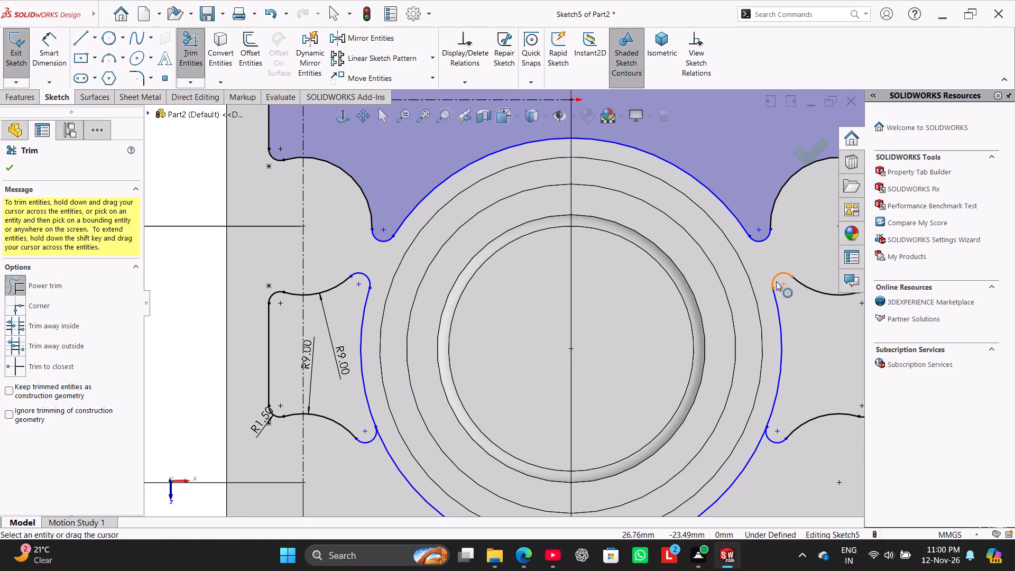
{"action": "scroll", "coordinate": [776, 389], "scroll_direction": "up", "scroll_amount": 2}
{"action": "scroll", "coordinate": [765, 413], "scroll_direction": "down", "scroll_amount": 1}
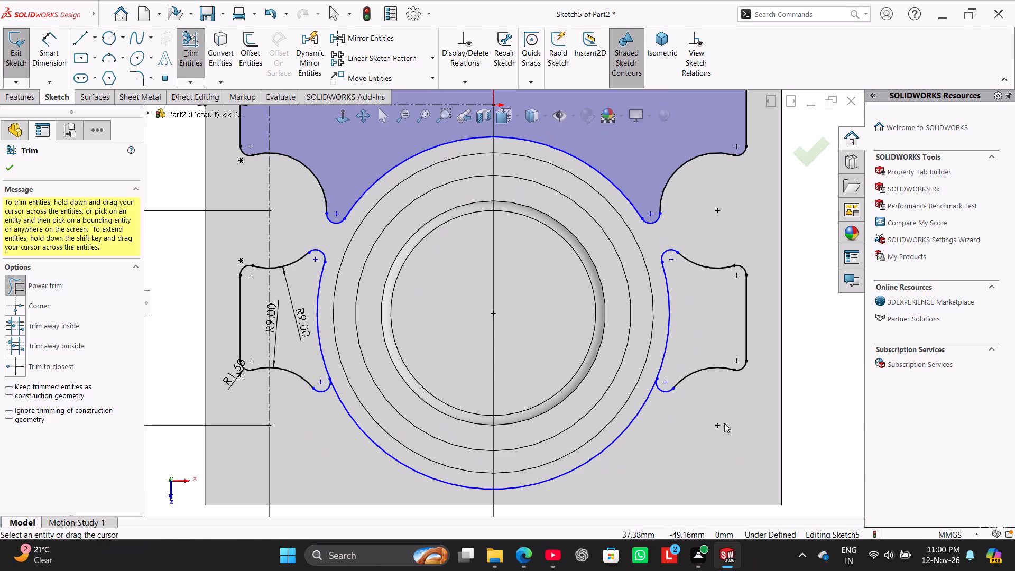
{"action": "left_click_drag", "start_coordinate": [660, 461], "coordinate": [621, 423]}
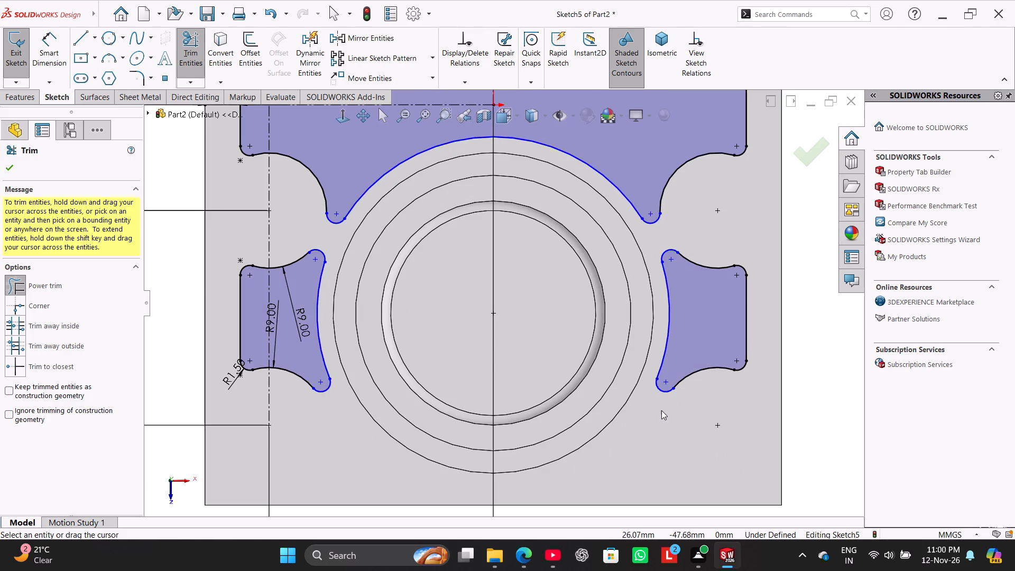
{"action": "scroll", "coordinate": [661, 410], "scroll_direction": "up", "scroll_amount": 4}
{"action": "right_click", "coordinate": [773, 252]}
{"action": "left_click", "coordinate": [790, 287]}
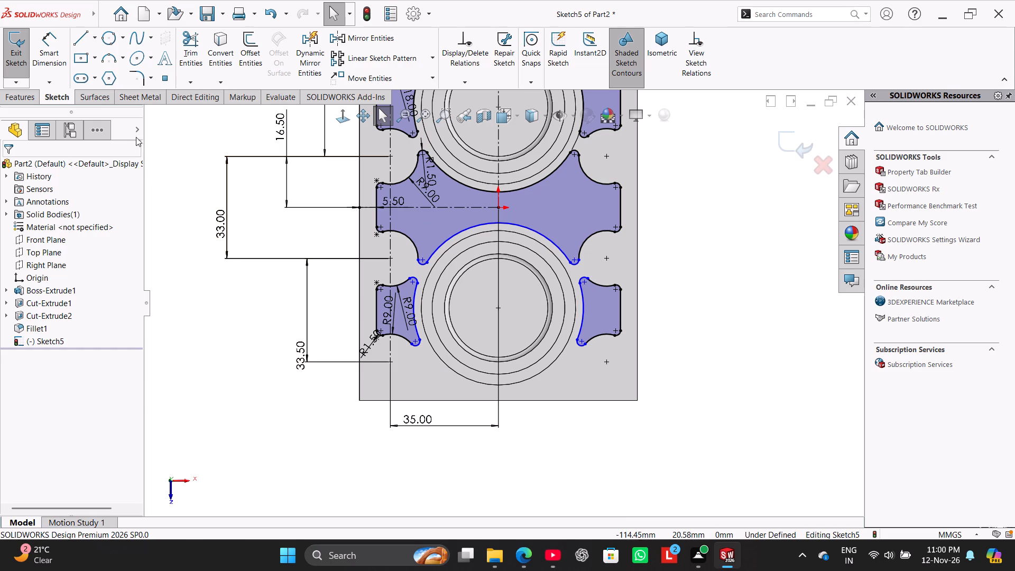
Add a 27.5 mm radius dimension to the +Z large circle's arc bounding the central profile.
{"action": "left_click", "coordinate": [55, 52]}
{"action": "left_click", "coordinate": [548, 237]}
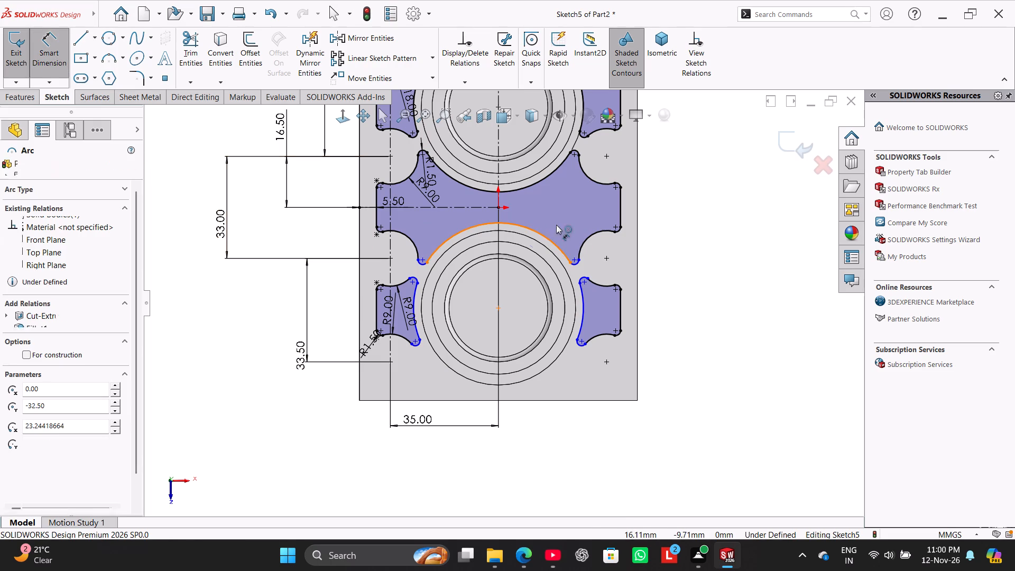
{"action": "left_click", "coordinate": [652, 176]}
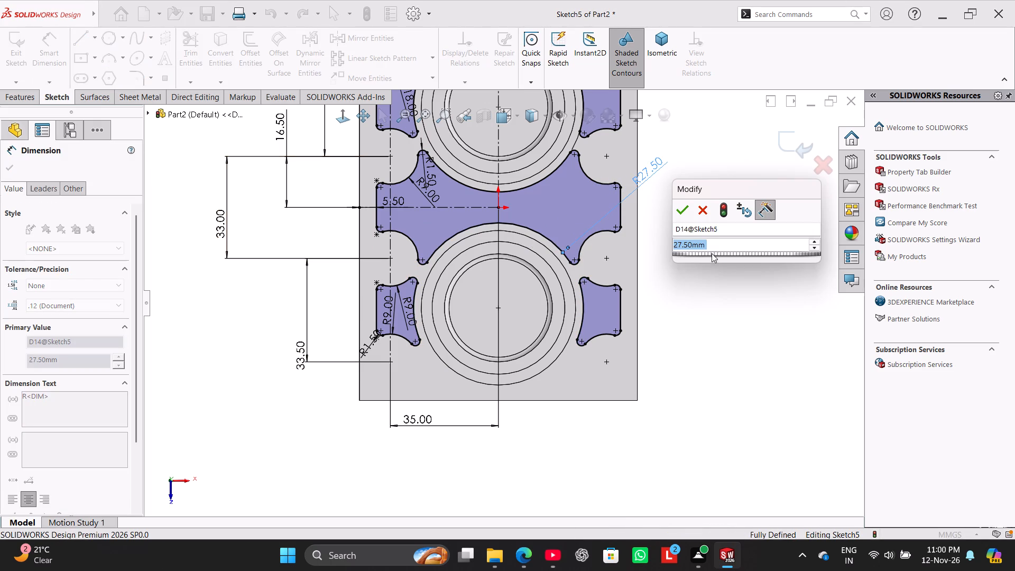
{"action": "left_click", "coordinate": [686, 215]}
{"action": "scroll", "coordinate": [733, 210], "scroll_direction": "up", "scroll_amount": 3}
{"action": "scroll", "coordinate": [679, 237], "scroll_direction": "down", "scroll_amount": 2}
{"action": "right_click", "coordinate": [649, 237]}
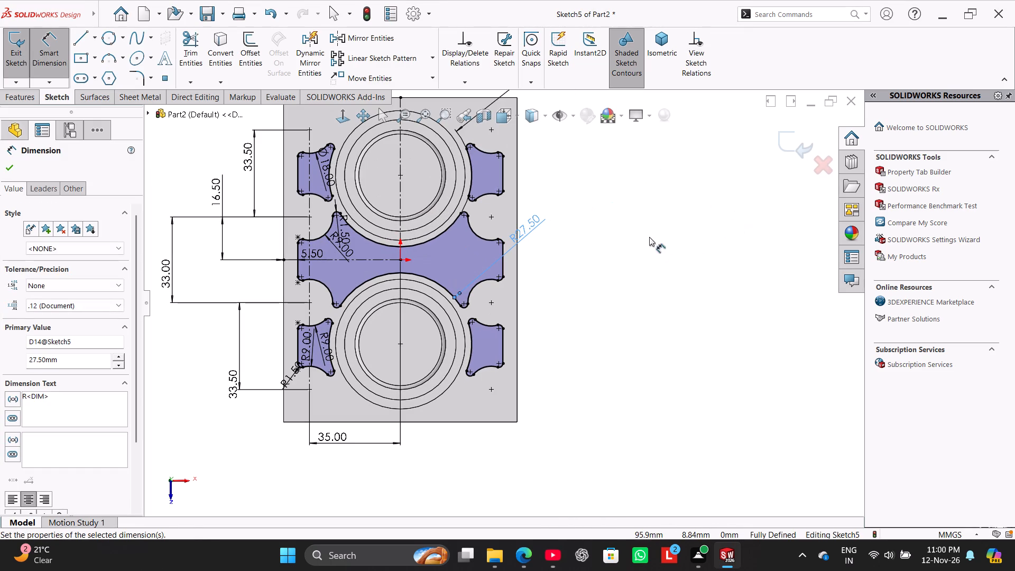
{"action": "left_click", "coordinate": [680, 270]}
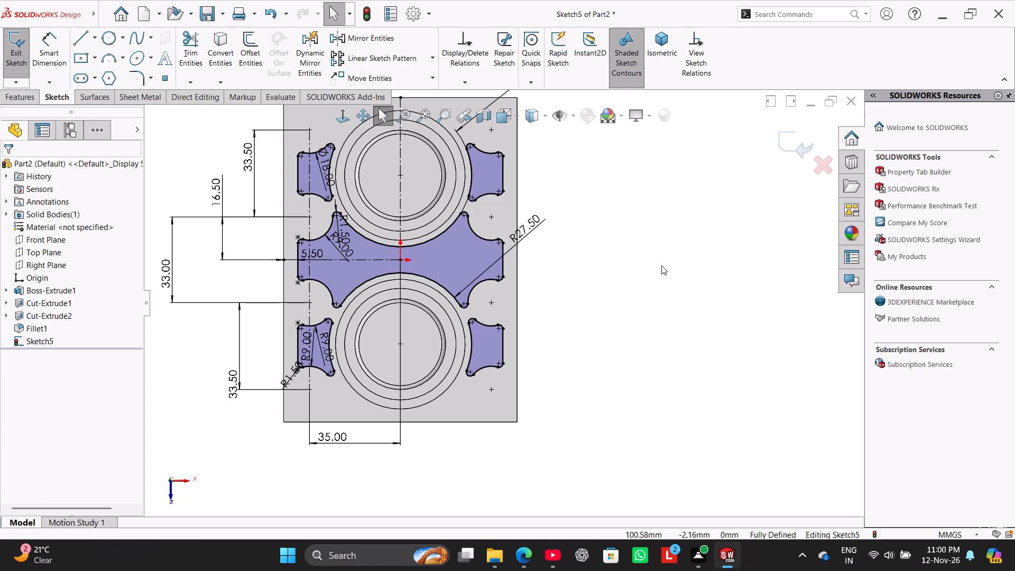
Extrude-cut the central profile and the four corner profiles into the block, Blind, 10 mm deep.
{"action": "scroll", "coordinate": [286, 281], "scroll_direction": "up", "scroll_amount": 2}
{"action": "scroll", "coordinate": [286, 281], "scroll_direction": "down", "scroll_amount": 2}
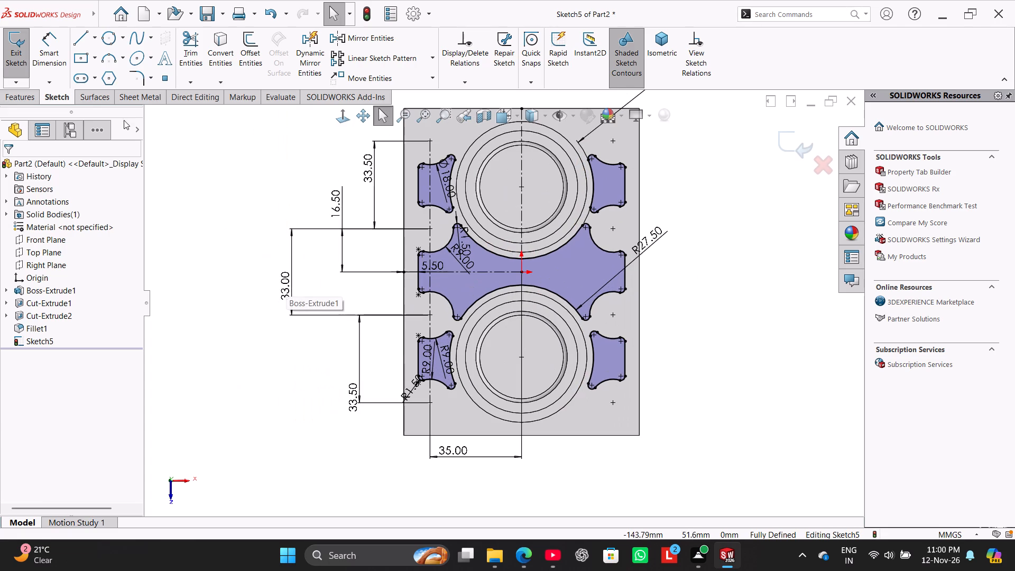
{"action": "left_click", "coordinate": [25, 98]}
{"action": "left_click", "coordinate": [195, 53]}
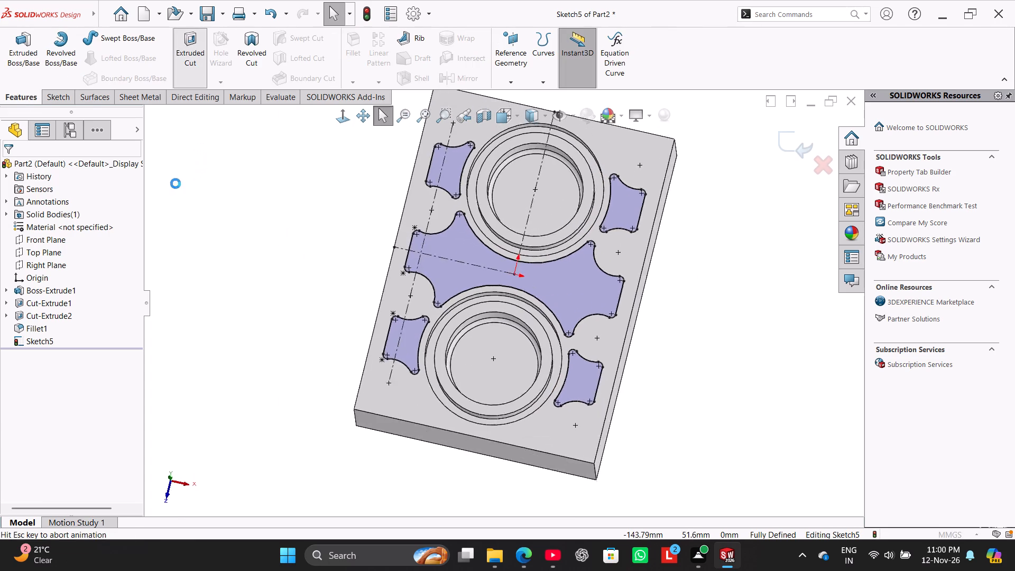
{"action": "left_click", "coordinate": [14, 167]}
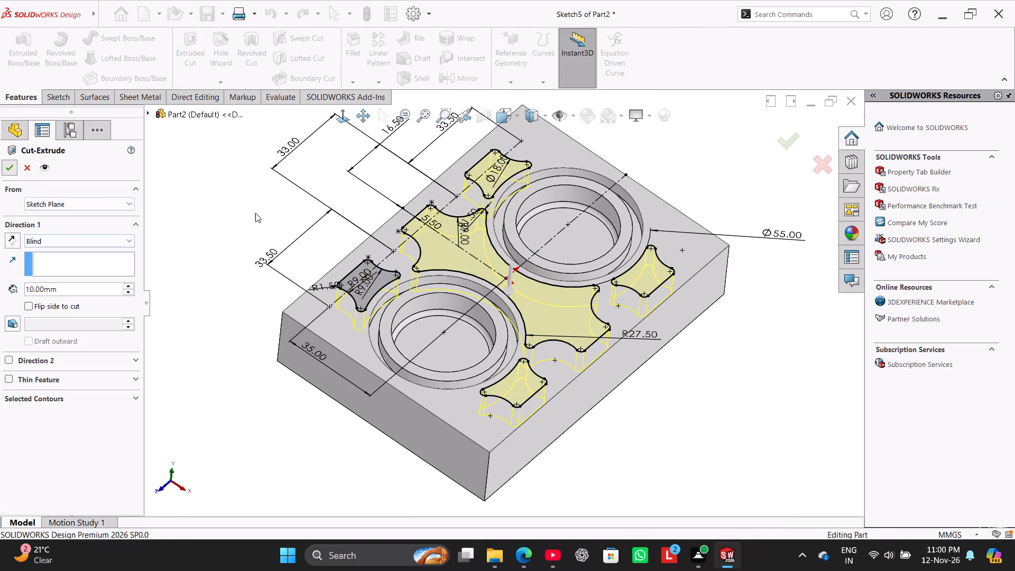
{"action": "left_click", "coordinate": [236, 213]}
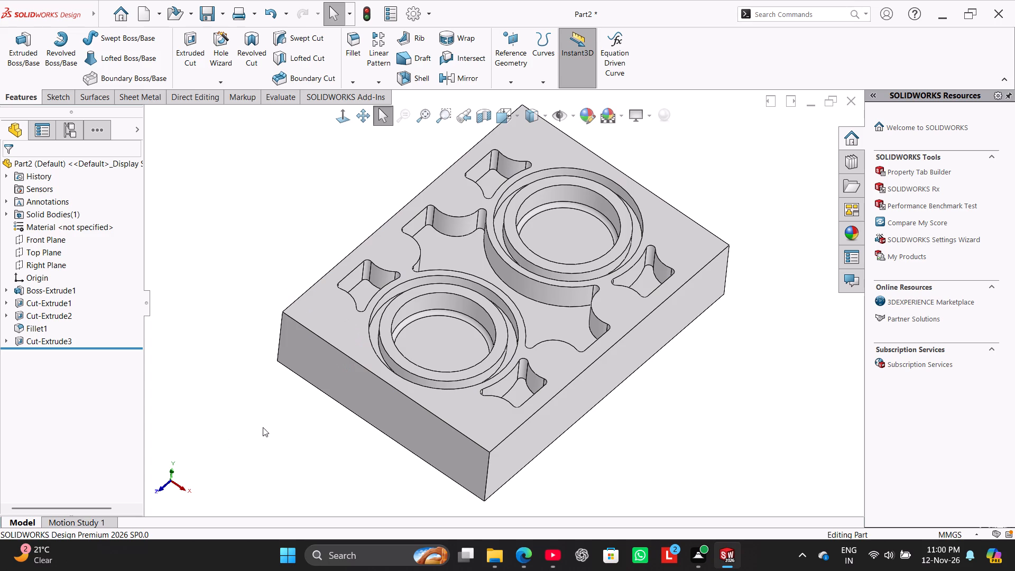
Start a Hole Wizard legacy hole of the Counterbored type and set its diameter to 9 mm.
{"action": "middle_click_drag", "start_coordinate": [272, 415], "coordinate": [283, 439]}
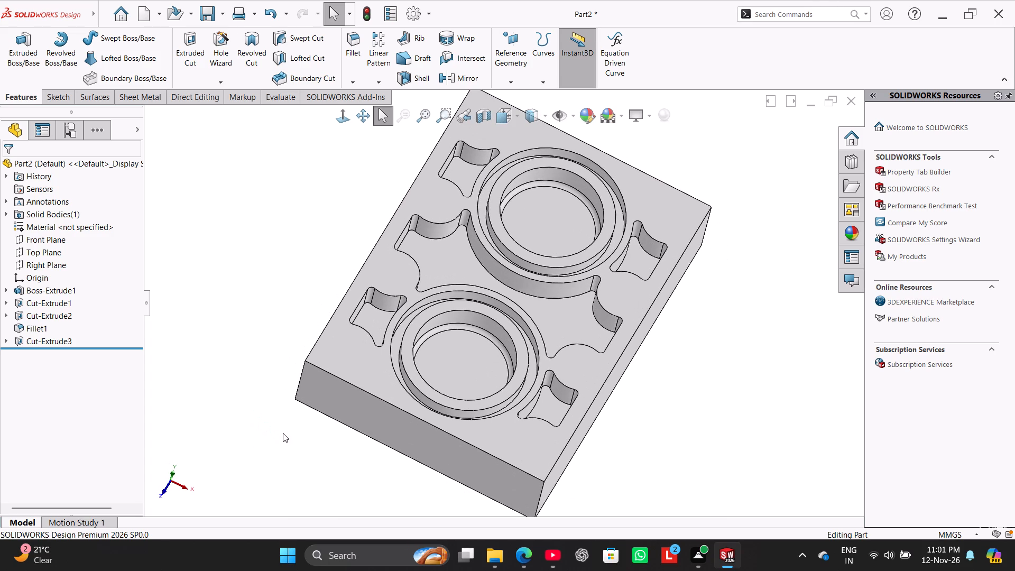
{"action": "left_click", "coordinate": [217, 42]}
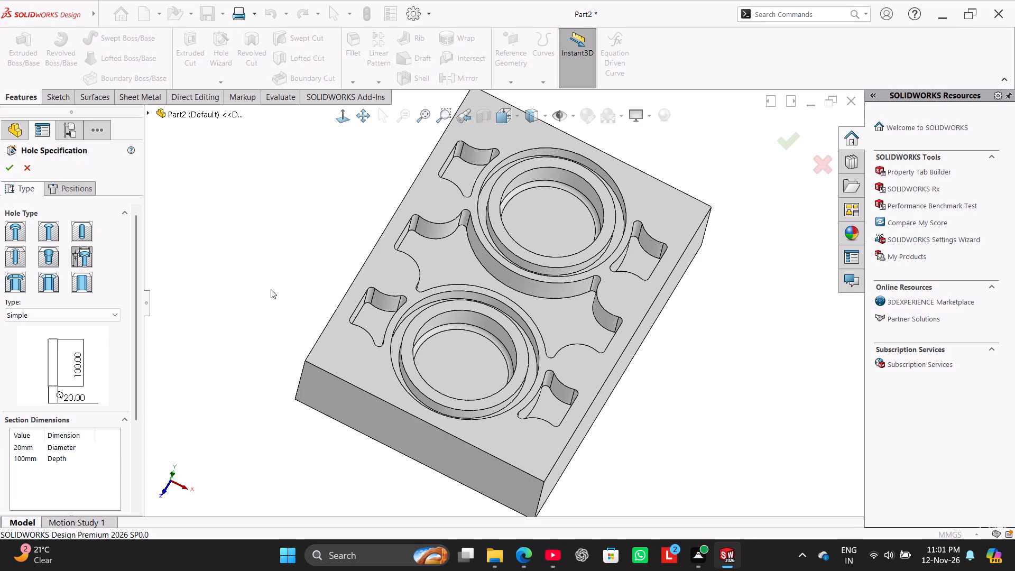
{"action": "middle_click_drag", "start_coordinate": [271, 289], "coordinate": [255, 251]}
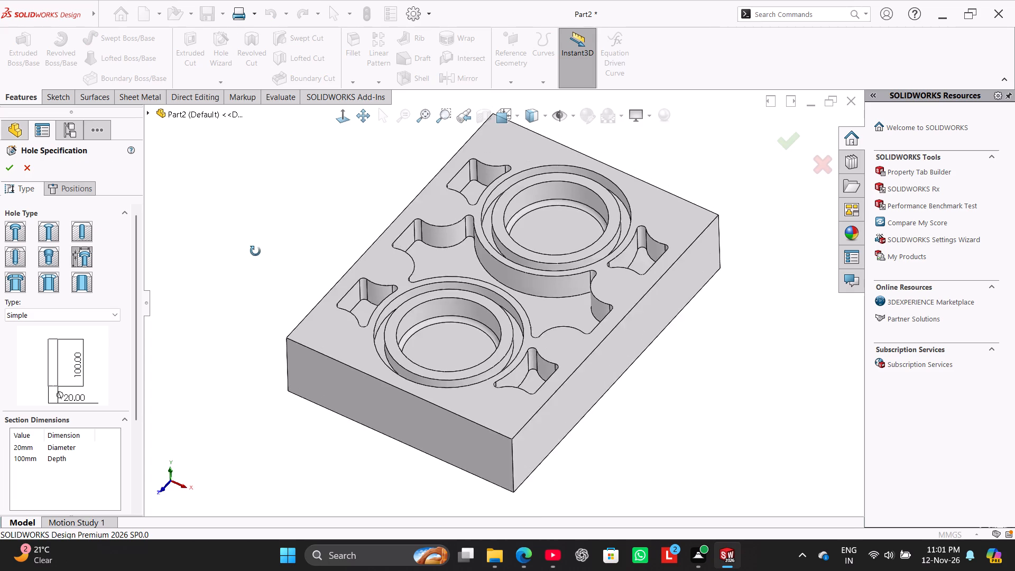
{"action": "middle_click_drag", "start_coordinate": [255, 251], "coordinate": [233, 177]}
{"action": "middle_click_drag", "start_coordinate": [263, 343], "coordinate": [264, 247]}
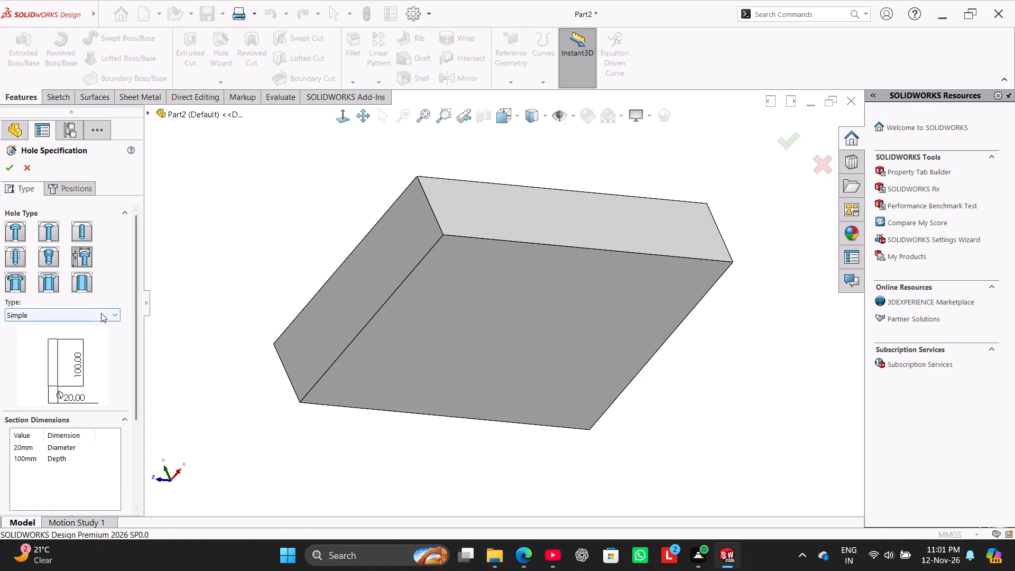
{"action": "left_click", "coordinate": [101, 313]}
{"action": "left_click", "coordinate": [80, 390]}
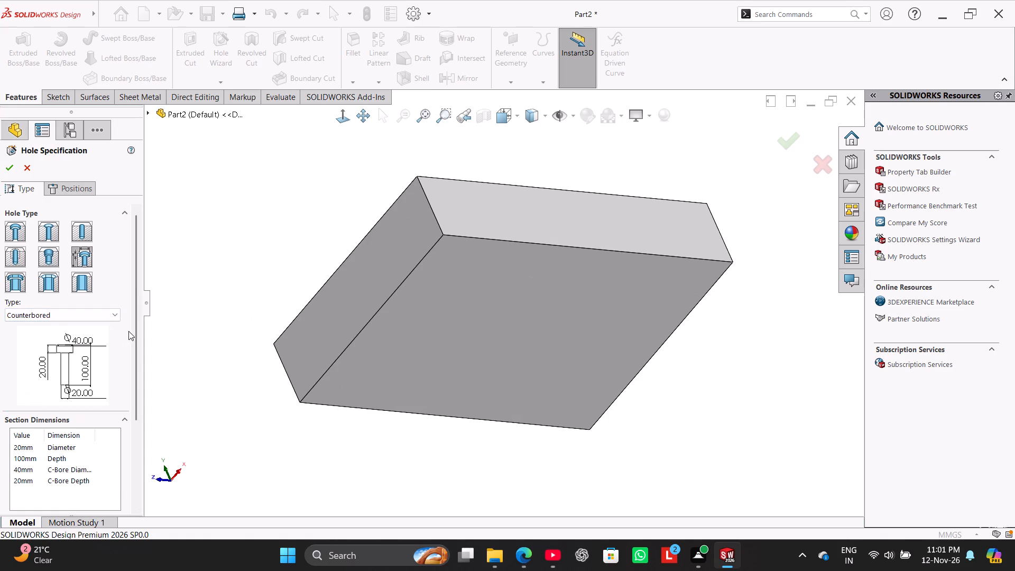
{"action": "left_click_drag", "start_coordinate": [132, 329], "coordinate": [137, 370]}
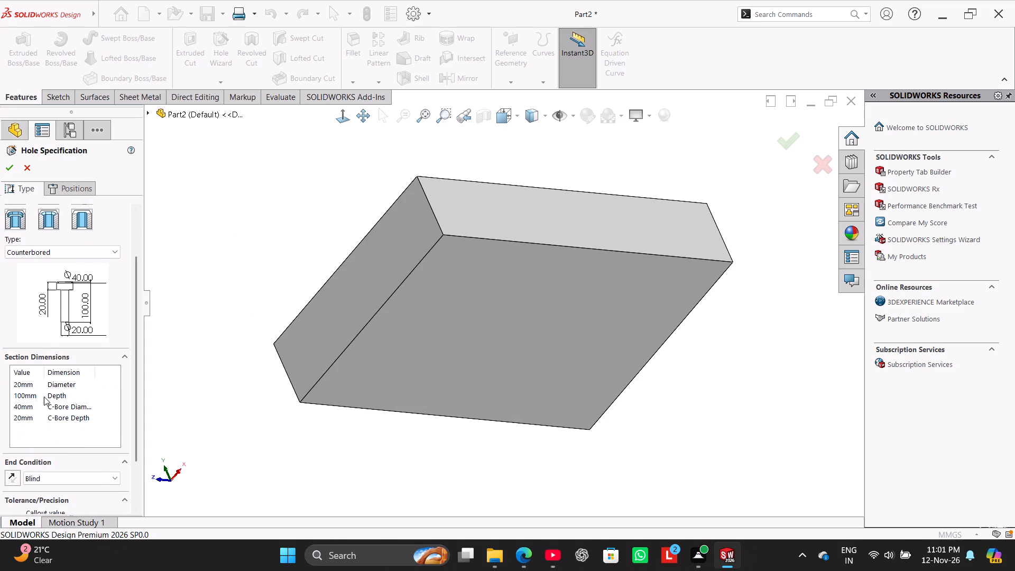
{"action": "double_click", "coordinate": [31, 380]}
{"action": "key", "text": "9"}
{"action": "key", "text": "Return"}
Set the hole's counterbore diameter to 12.5 mm and its counterbore depth to 17.5 mm.
{"action": "double_click", "coordinate": [37, 408]}
{"action": "double_click", "coordinate": [32, 407]}
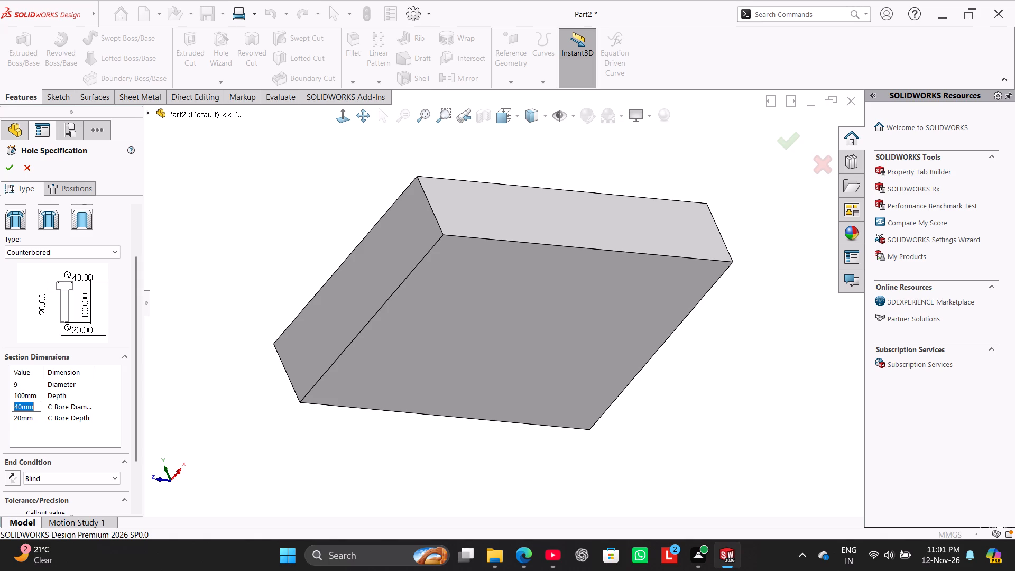
{"action": "type", "text": "12.."}
{"action": "key", "text": "BackSpace"}
{"action": "key", "text": "5"}
{"action": "key", "text": "Return"}
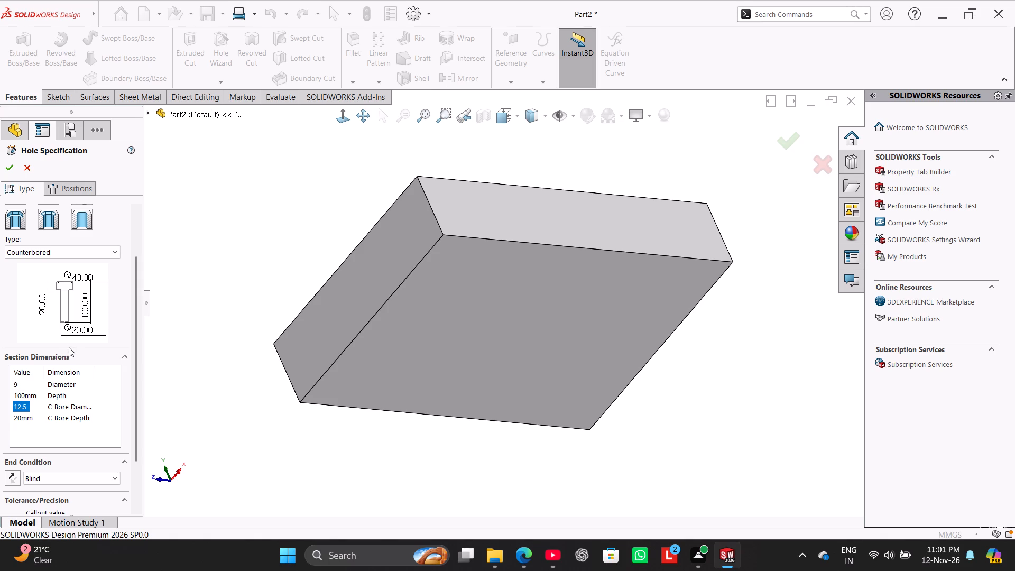
{"action": "double_click", "coordinate": [27, 417]}
{"action": "type", "text": "17.5"}
{"action": "key", "text": "Return"}
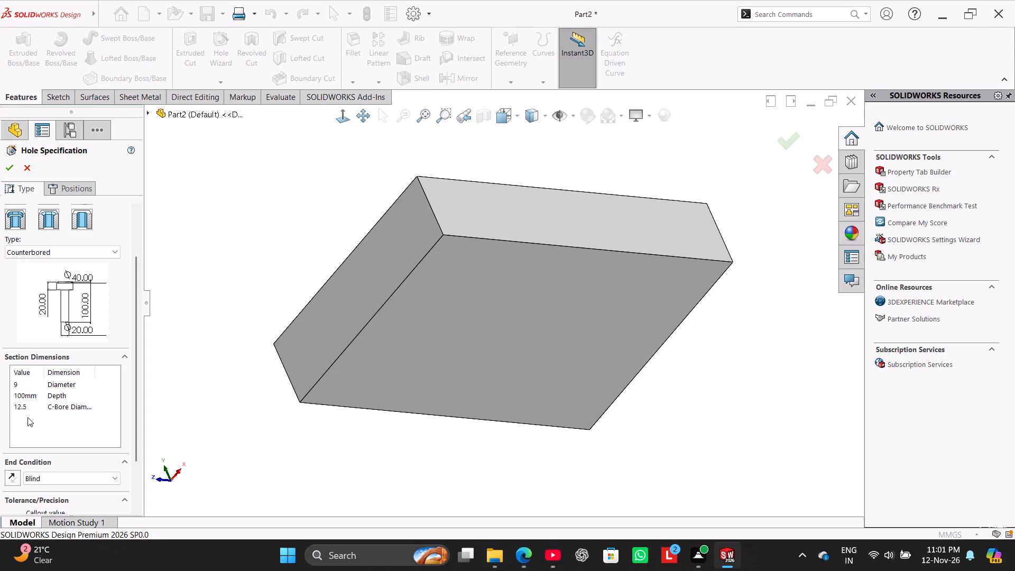
{"action": "left_click", "coordinate": [186, 290]}
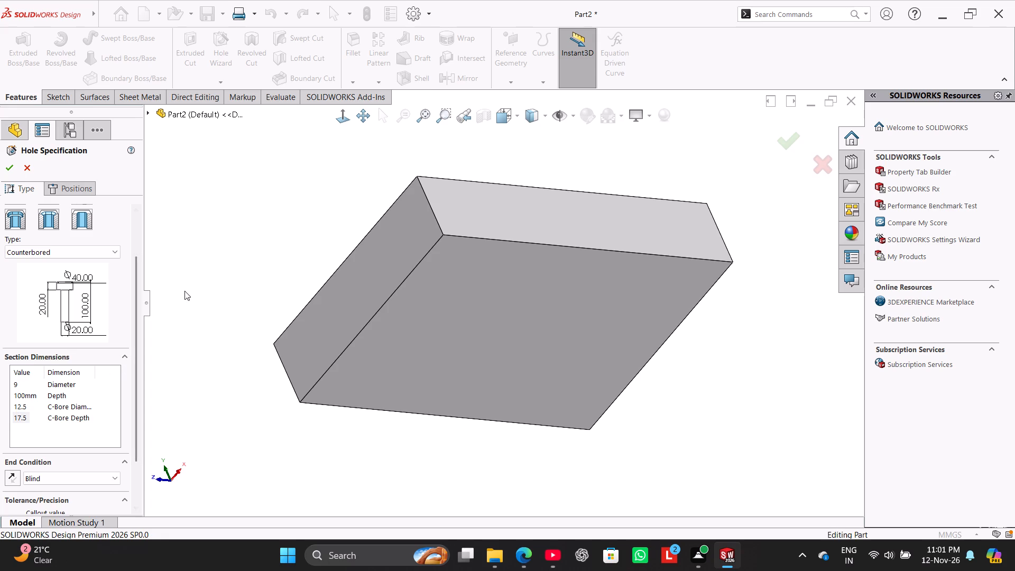
Begin positioning the counterbored holes on the block's underside face, with the display set to Hidden Lines Visible.
{"action": "middle_click_drag", "start_coordinate": [251, 282], "coordinate": [236, 268]}
{"action": "left_click", "coordinate": [379, 330]}
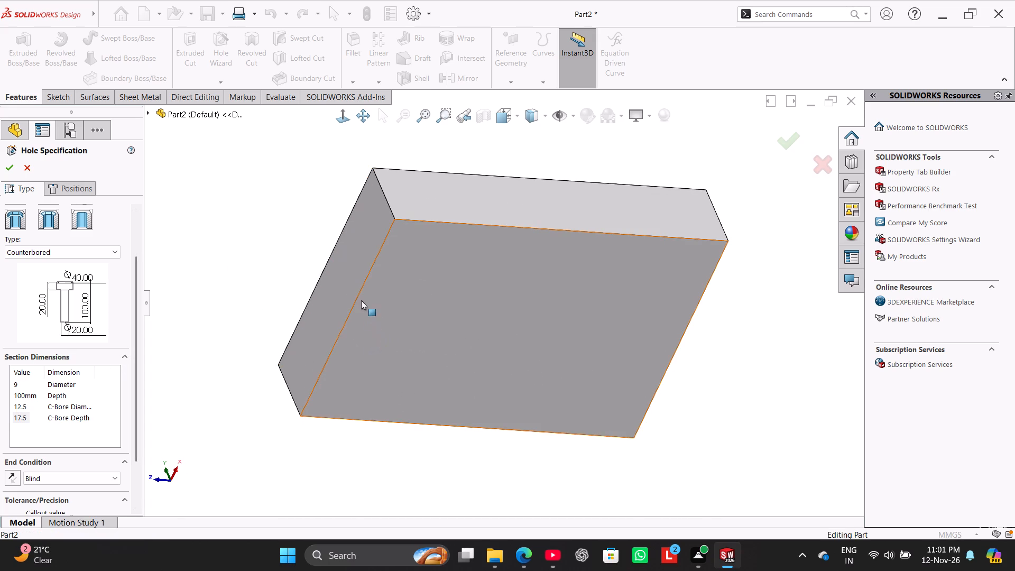
{"action": "left_click", "coordinate": [76, 190]}
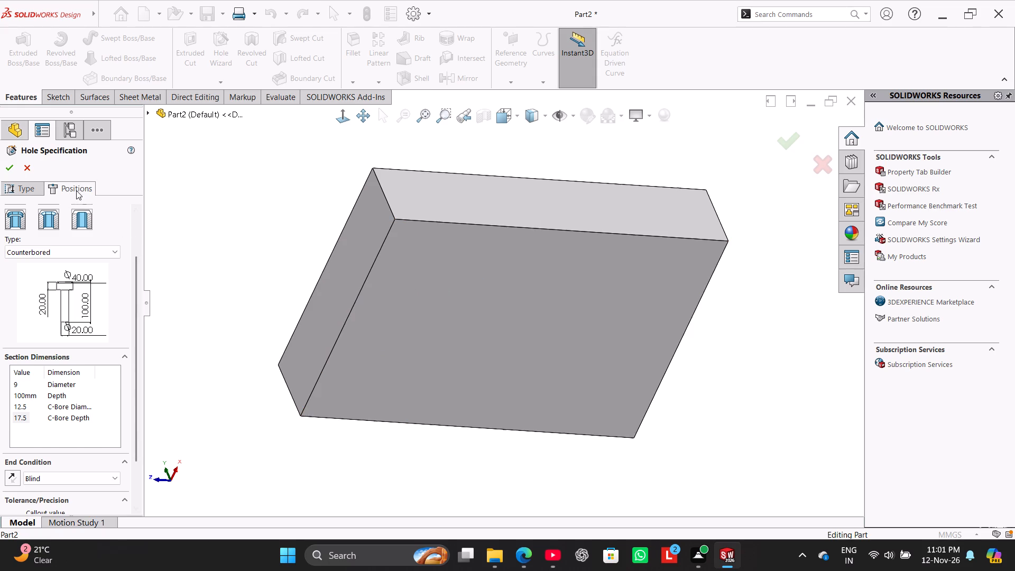
{"action": "left_click", "coordinate": [436, 319]}
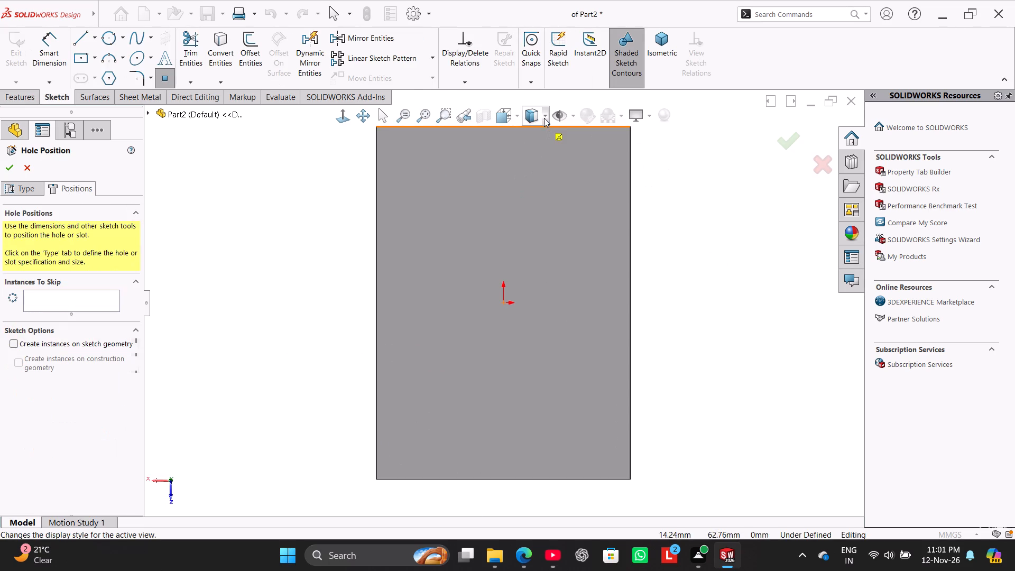
{"action": "left_click", "coordinate": [544, 118]}
{"action": "left_click", "coordinate": [534, 202]}
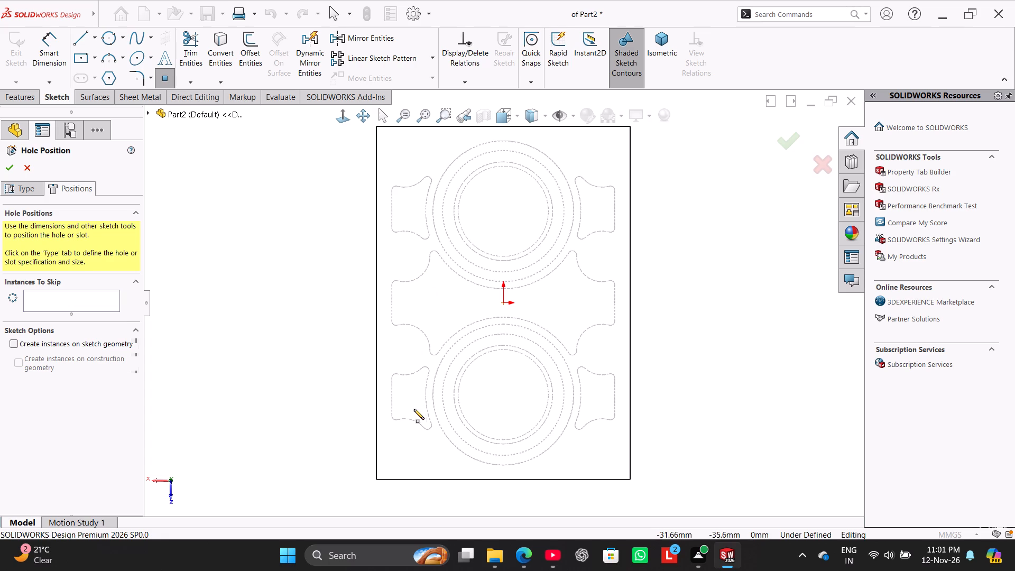
Place eight counterbored holes at the centres of the pocket profiles' concave arcs, four along each long side, and finish the hole feature.
{"action": "left_click", "coordinate": [405, 443]}
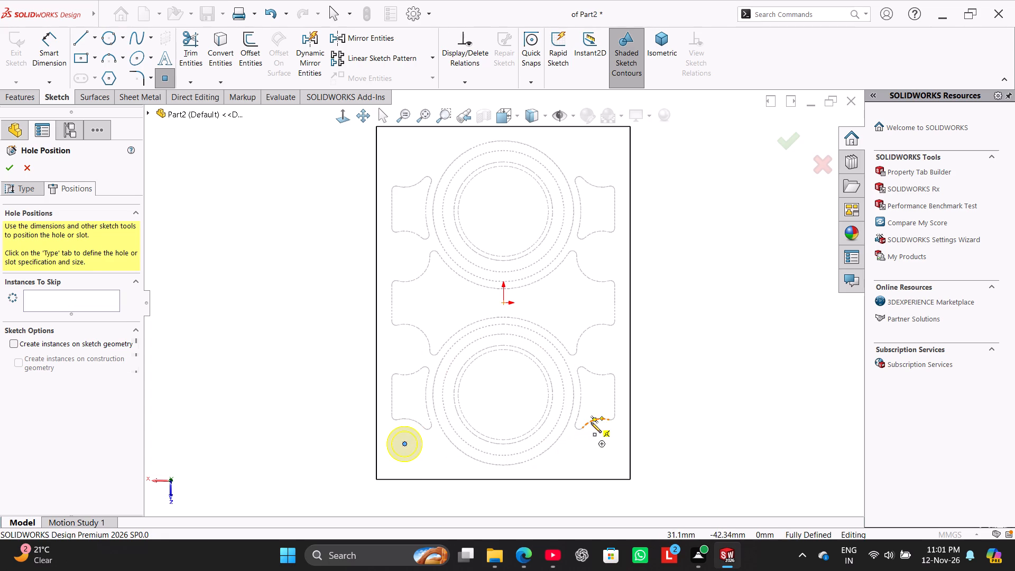
{"action": "left_click", "coordinate": [600, 442]}
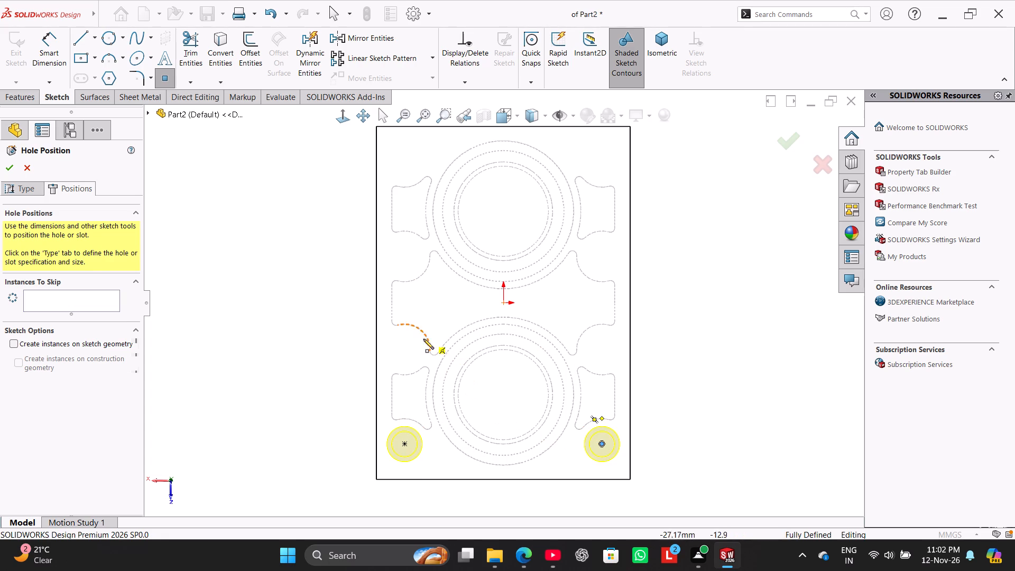
{"action": "left_click", "coordinate": [402, 348]}
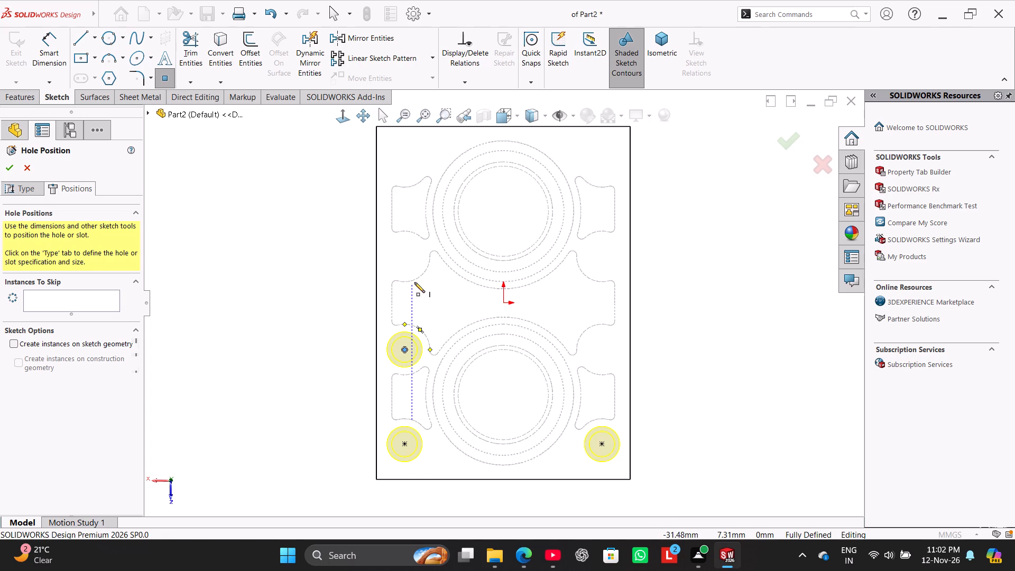
{"action": "left_click", "coordinate": [403, 256]}
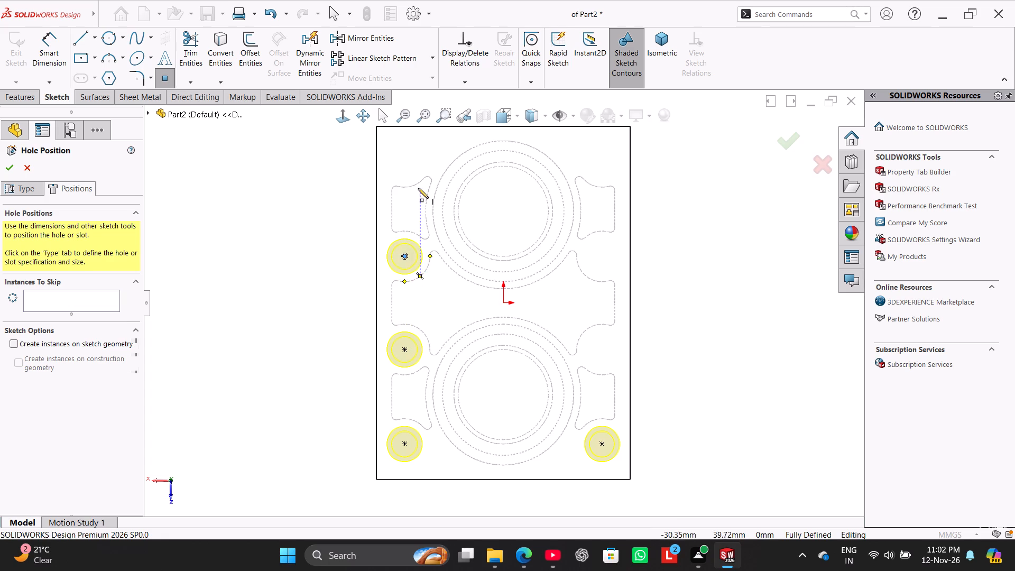
{"action": "left_click", "coordinate": [403, 161]}
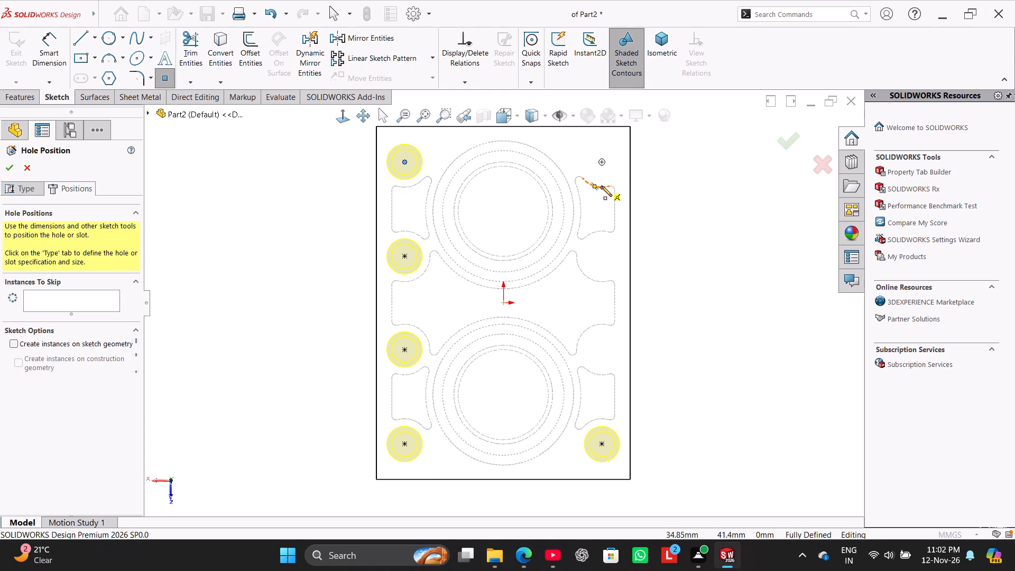
{"action": "left_click", "coordinate": [602, 163]}
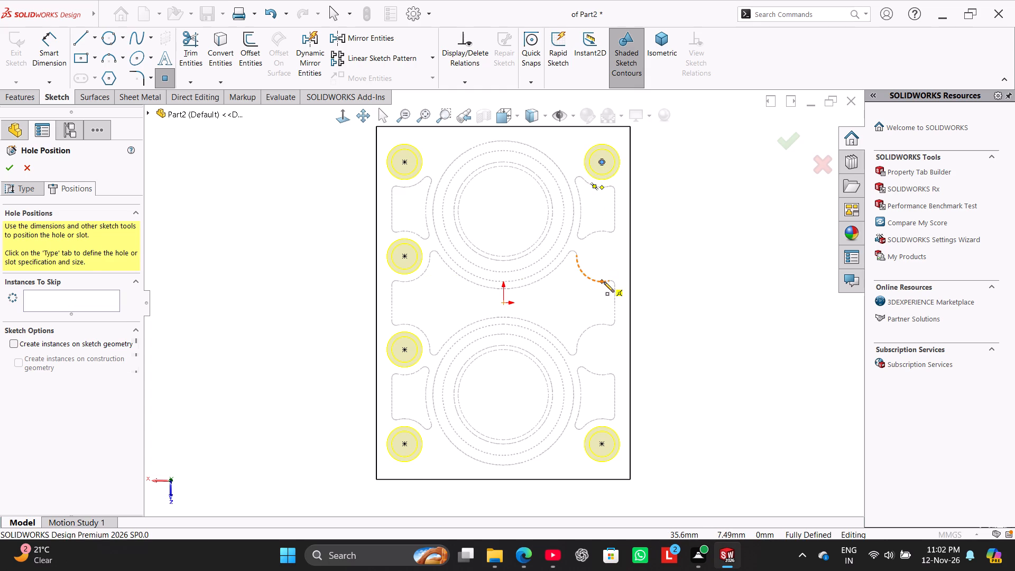
{"action": "left_click", "coordinate": [602, 257]}
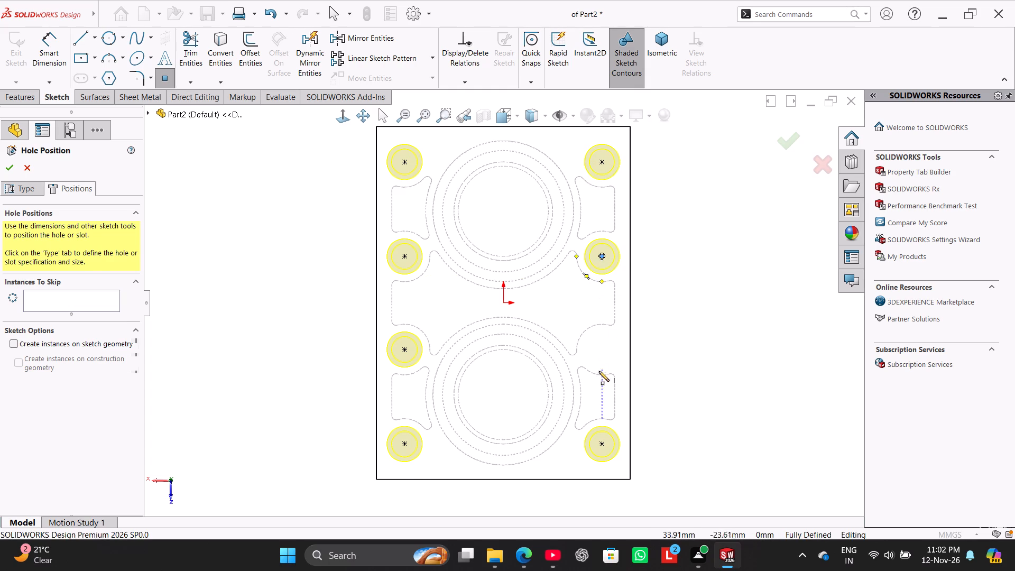
{"action": "left_click", "coordinate": [600, 349]}
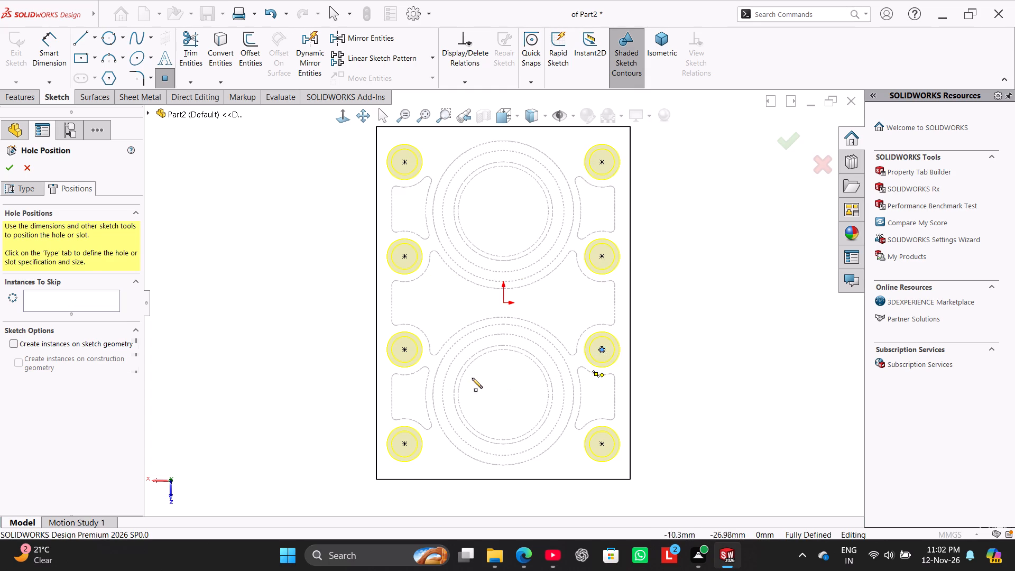
{"action": "left_click", "coordinate": [12, 167]}
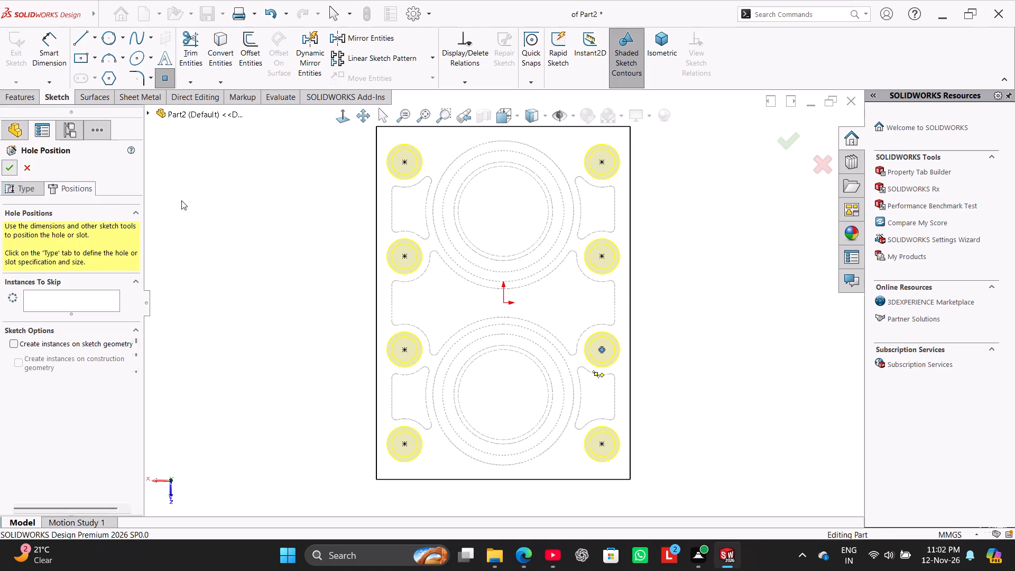
Set the model's display style to Shaded With Edges in an isometric view.
{"action": "left_click", "coordinate": [274, 203]}
{"action": "middle_click_drag", "start_coordinate": [294, 226], "coordinate": [386, 318]}
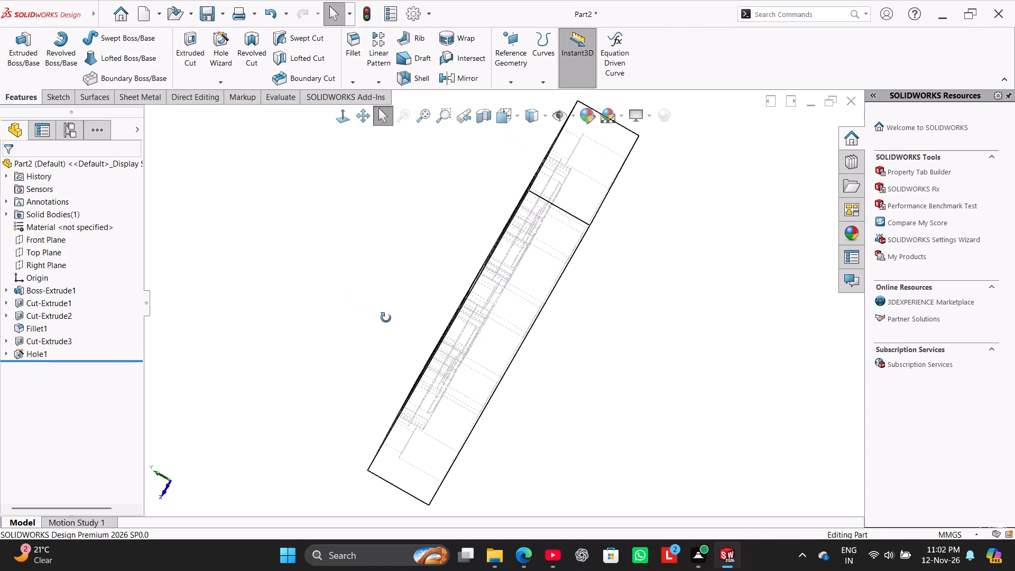
{"action": "middle_click_drag", "start_coordinate": [386, 318], "coordinate": [390, 382]}
{"action": "right_click_drag", "start_coordinate": [312, 423], "coordinate": [438, 337]}
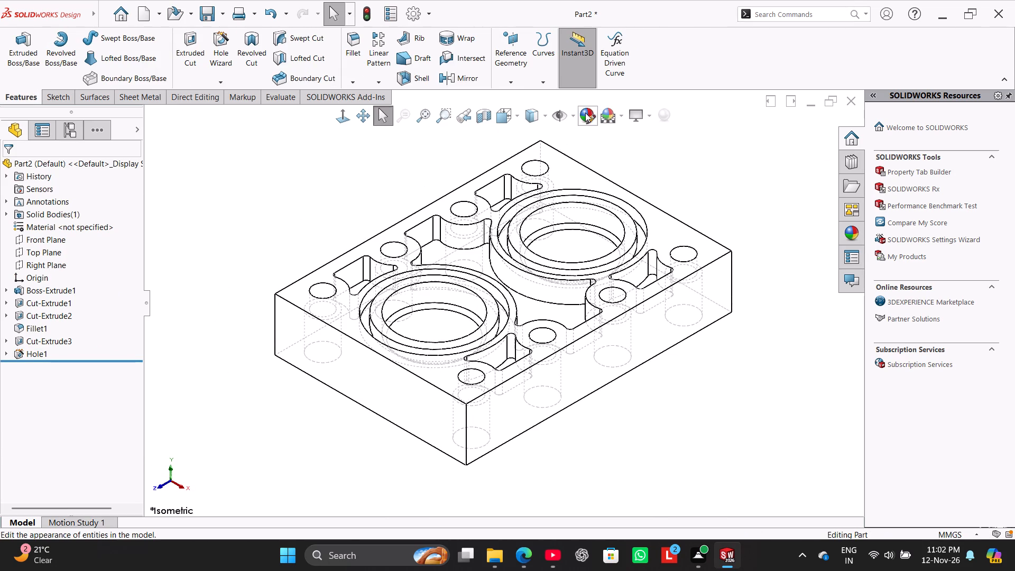
{"action": "left_click", "coordinate": [575, 115]}
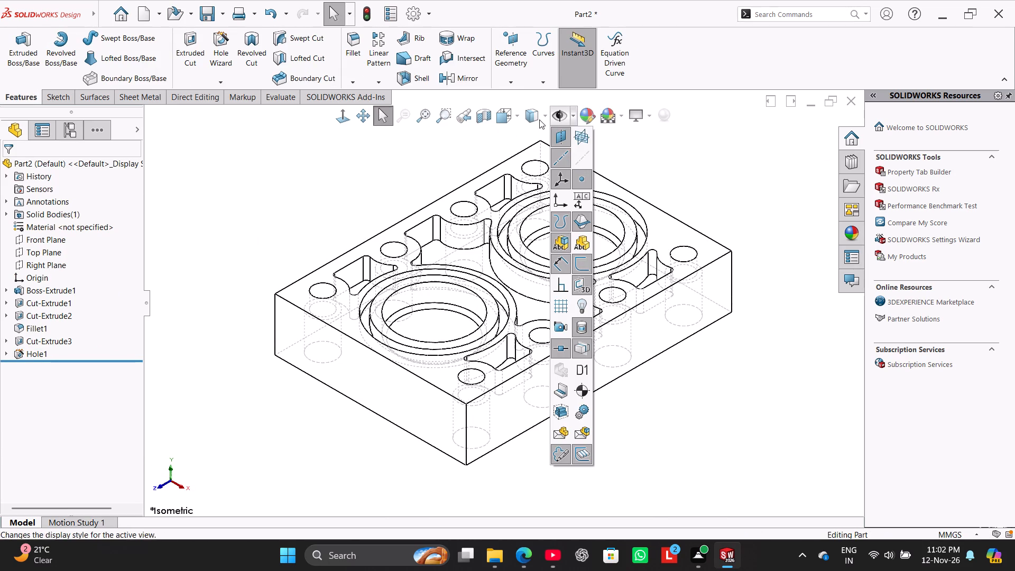
{"action": "left_click", "coordinate": [547, 115]}
{"action": "left_click", "coordinate": [545, 119]}
{"action": "left_click", "coordinate": [538, 140]}
Examine the pockets, circular recesses and holes on the block's upper face from tilted and isometric views.
{"action": "right_click_drag", "start_coordinate": [271, 182], "coordinate": [380, 132]}
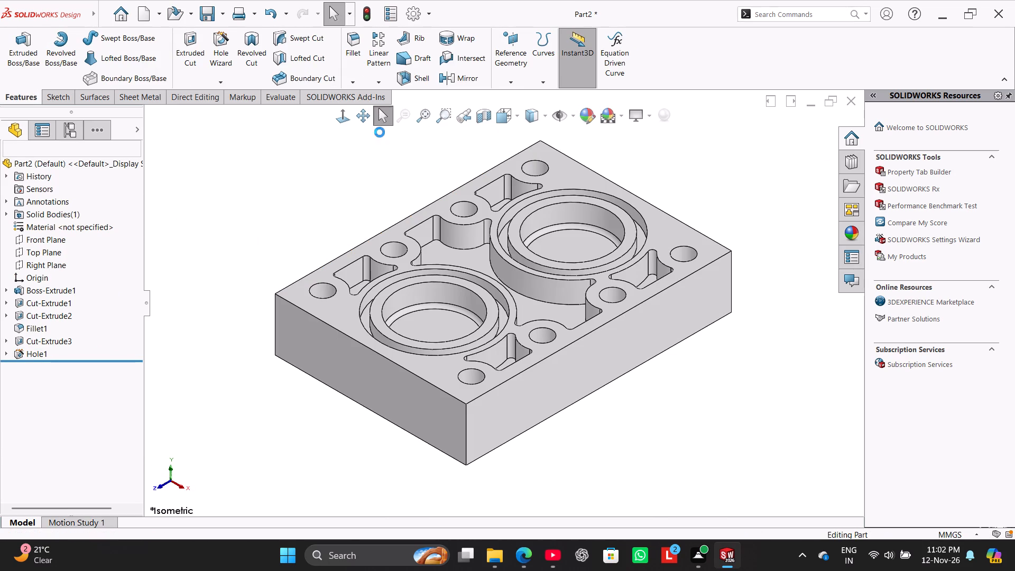
{"action": "right_click_drag", "start_coordinate": [380, 132], "coordinate": [376, 132]}
{"action": "right_click_drag", "start_coordinate": [250, 229], "coordinate": [379, 152]}
{"action": "middle_click_drag", "start_coordinate": [335, 230], "coordinate": [345, 297]}
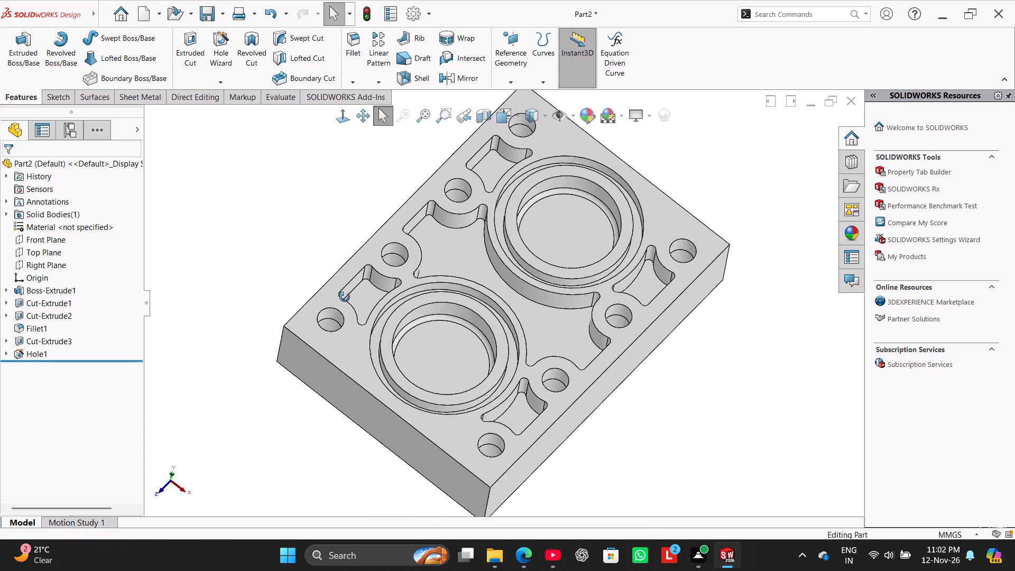
{"action": "middle_click_drag", "start_coordinate": [345, 297], "coordinate": [320, 314]}
{"action": "right_click_drag", "start_coordinate": [283, 323], "coordinate": [427, 213]}
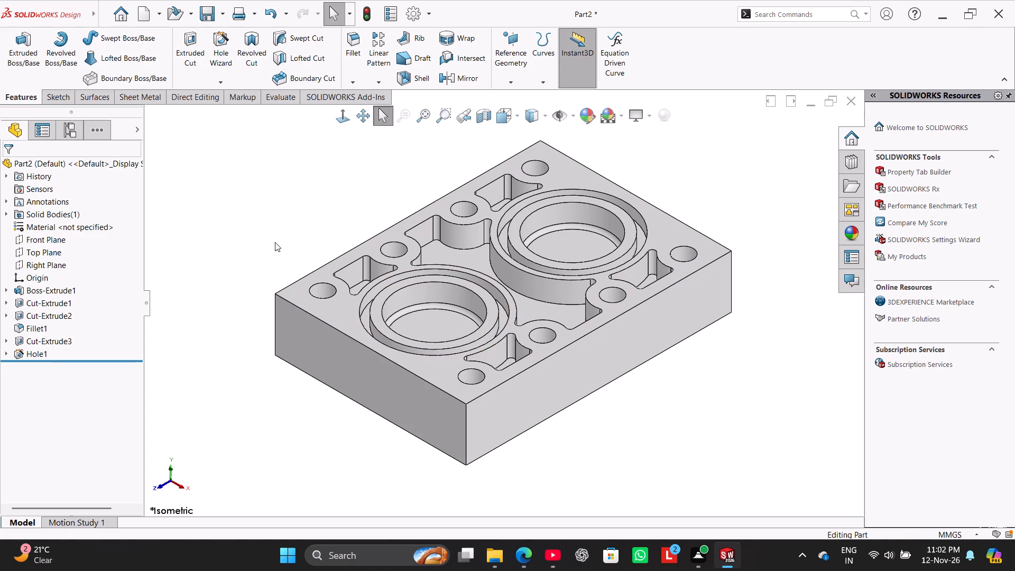
{"action": "middle_click_drag", "start_coordinate": [278, 244], "coordinate": [286, 256]}
{"action": "middle_click_drag", "start_coordinate": [286, 256], "coordinate": [288, 310]}
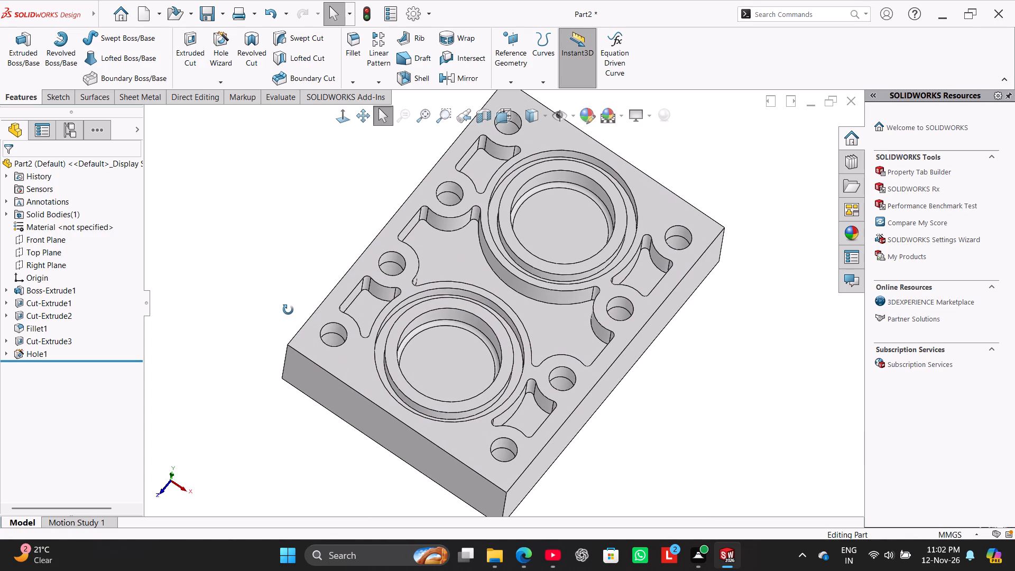
{"action": "middle_click_drag", "start_coordinate": [288, 310], "coordinate": [281, 323]}
{"action": "right_click_drag", "start_coordinate": [279, 322], "coordinate": [338, 244]}
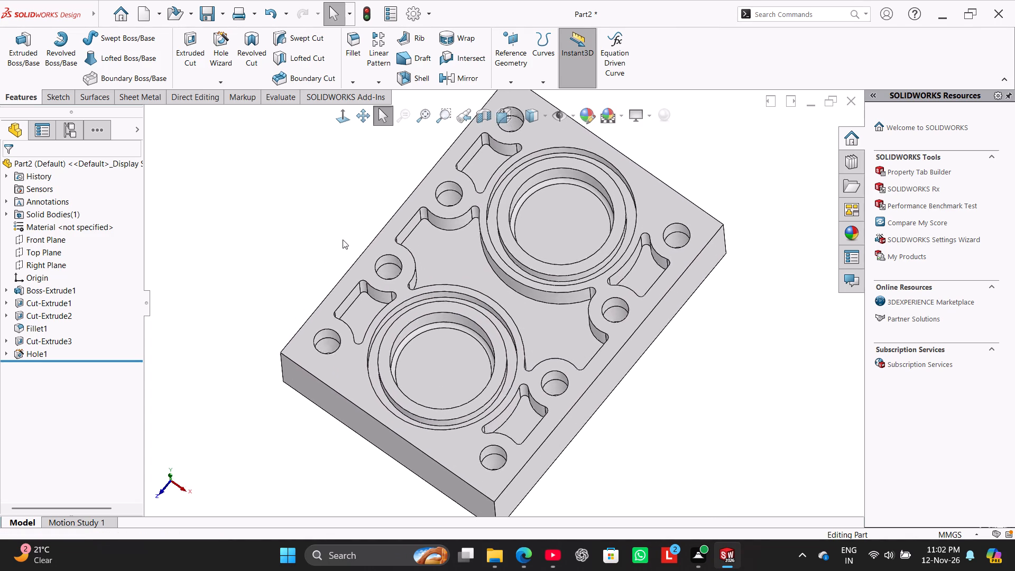
{"action": "left_click", "coordinate": [264, 233]}
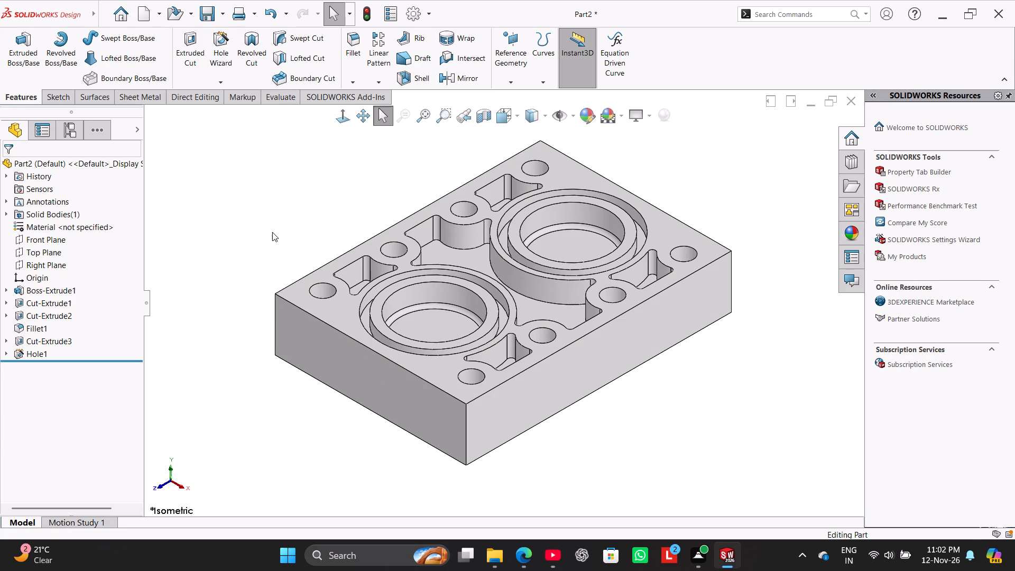
Fillet the block's four vertical corner edges with a 10 mm radius.
{"action": "left_click", "coordinate": [361, 49]}
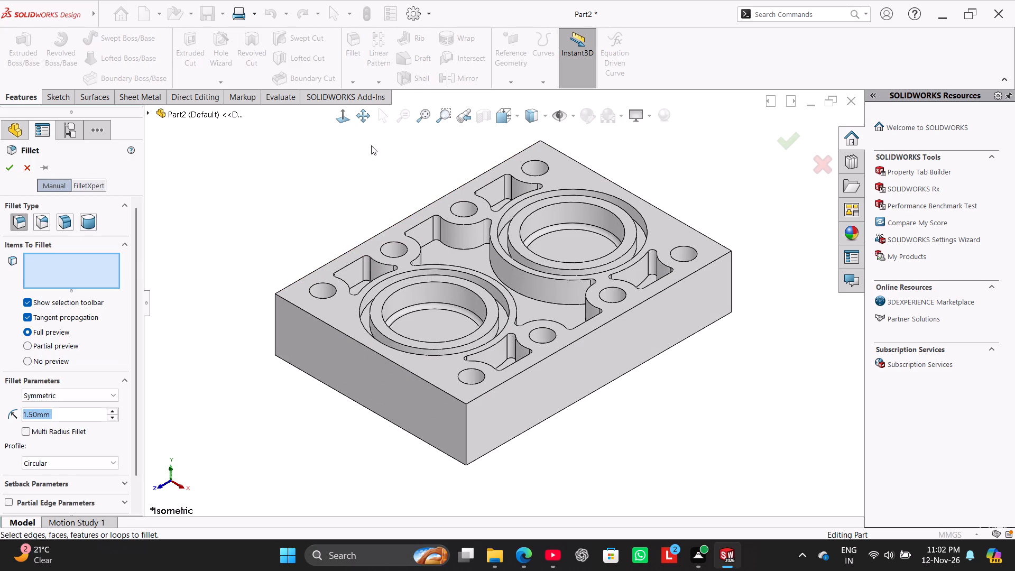
{"action": "left_click", "coordinate": [466, 421]}
{"action": "left_click", "coordinate": [499, 391]}
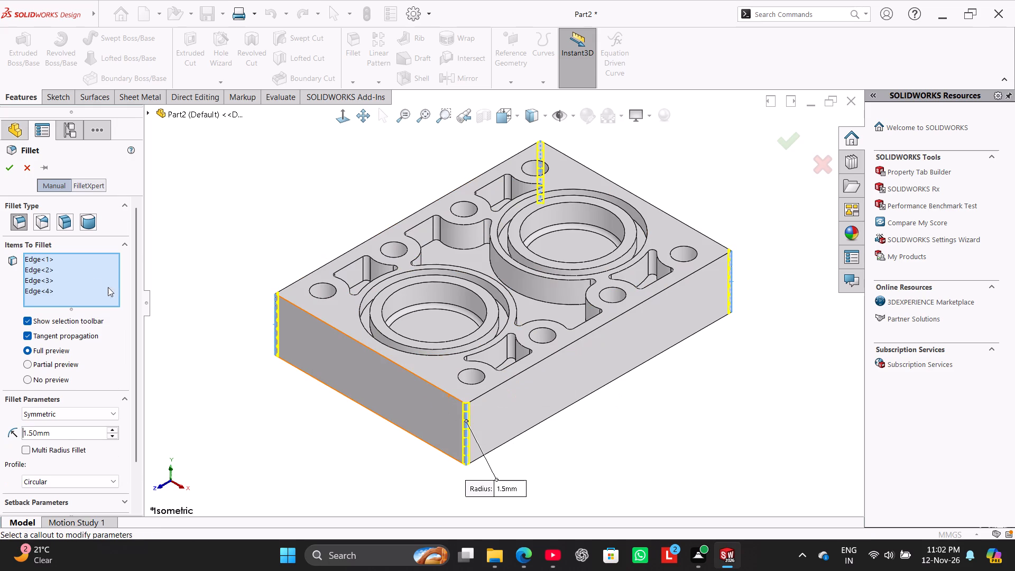
{"action": "double_click", "coordinate": [78, 435]}
{"action": "double_click", "coordinate": [85, 435]}
{"action": "type", "text": "10"}
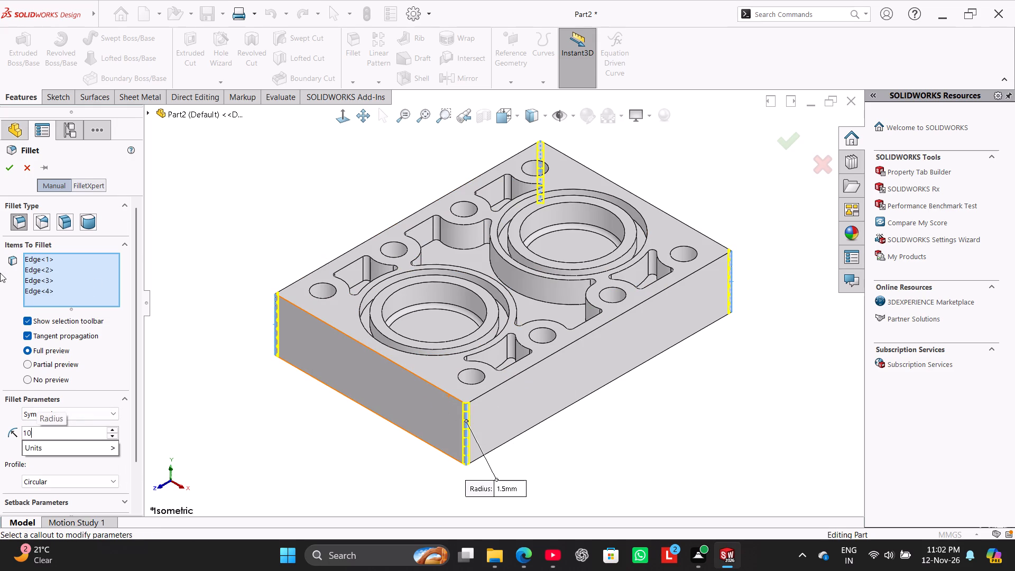
{"action": "key", "text": "Return"}
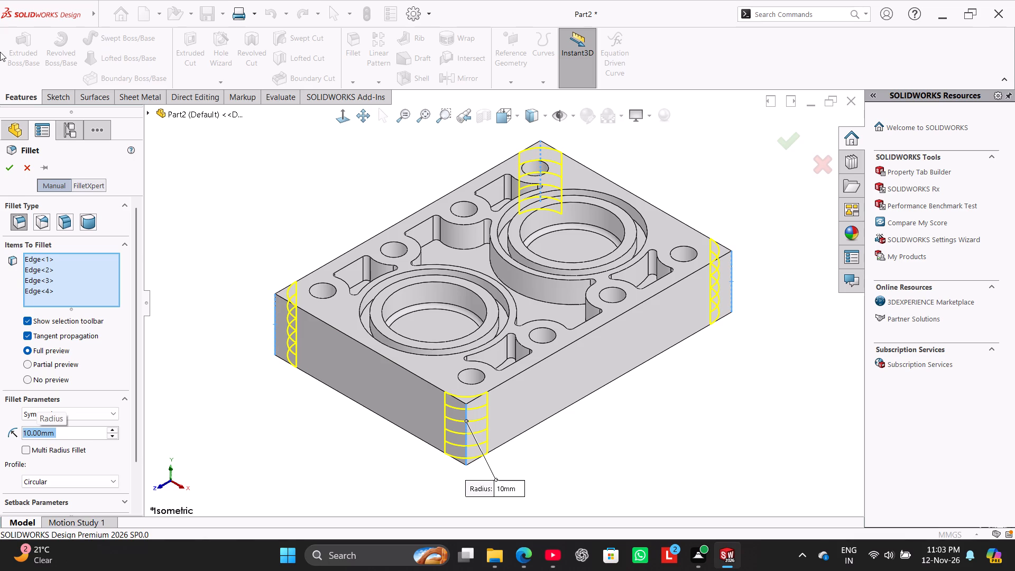
{"action": "left_click", "coordinate": [10, 165]}
{"action": "left_click", "coordinate": [256, 217]}
Start a Save As of the part in the Tasks Done folder and clear the file name.
{"action": "right_click_drag", "start_coordinate": [244, 333], "coordinate": [271, 315]}
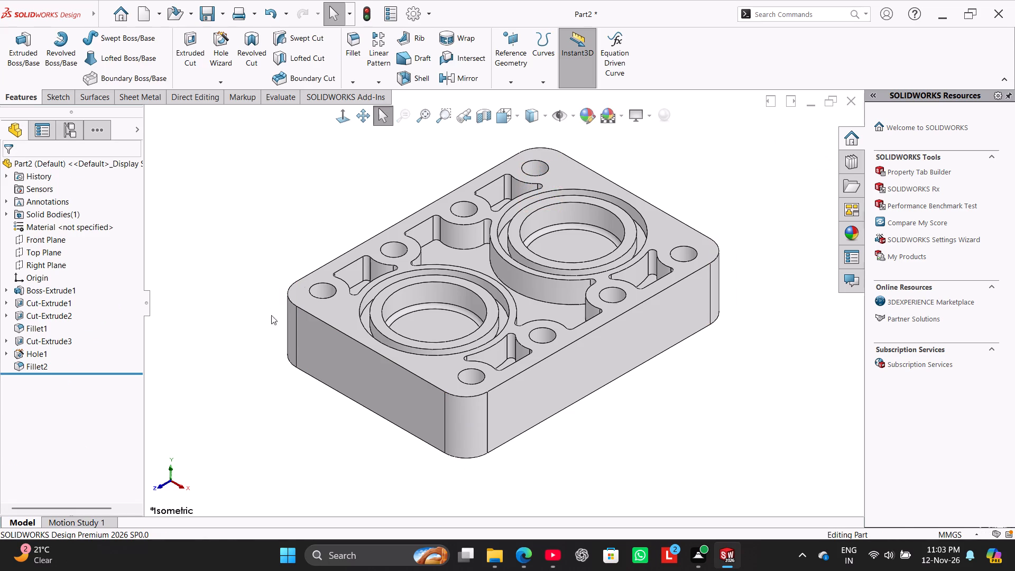
{"action": "right_click_drag", "start_coordinate": [271, 315], "coordinate": [523, 204]}
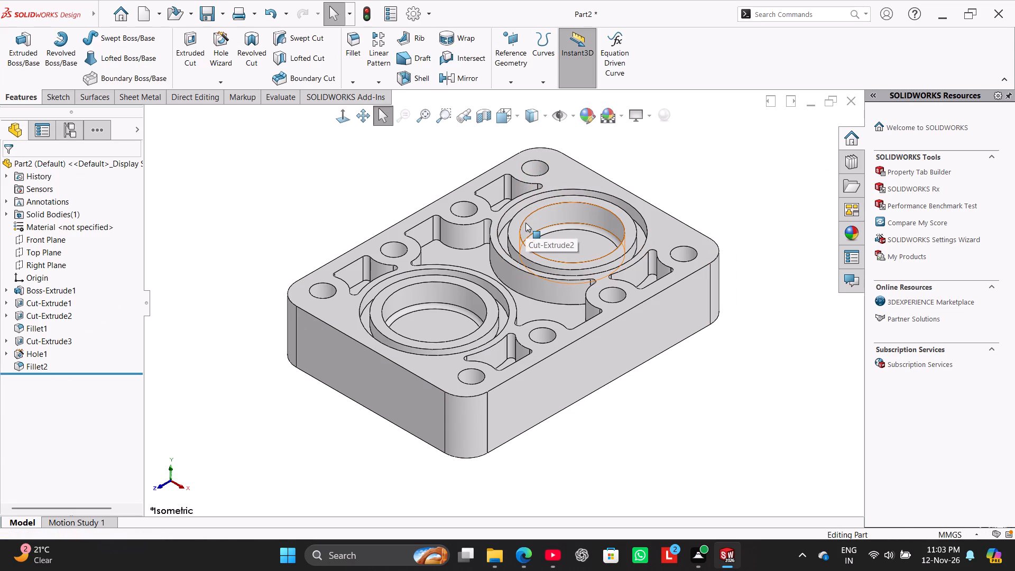
{"action": "left_click", "coordinate": [250, 204]}
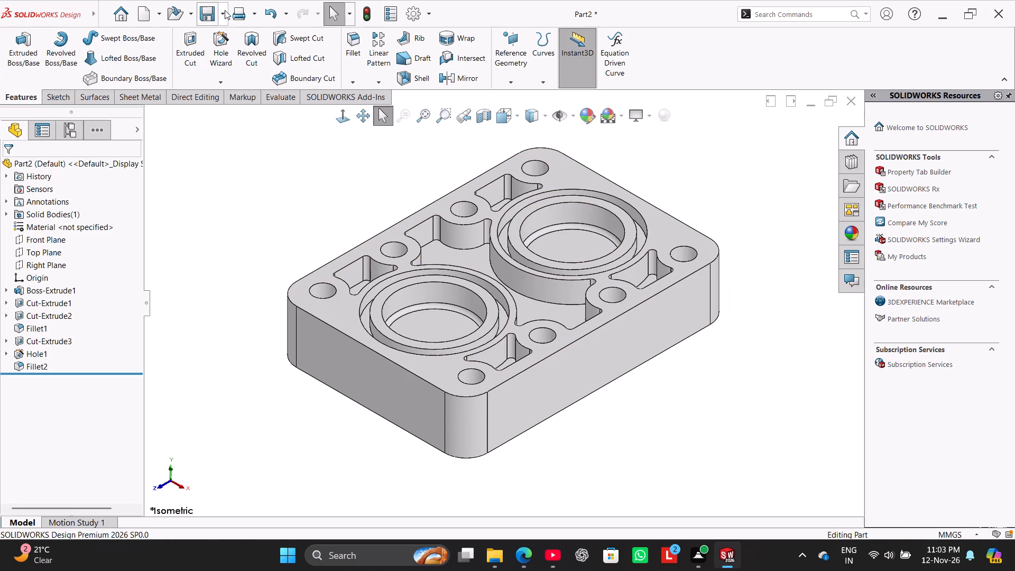
{"action": "left_click", "coordinate": [225, 10]}
{"action": "left_click", "coordinate": [231, 47]}
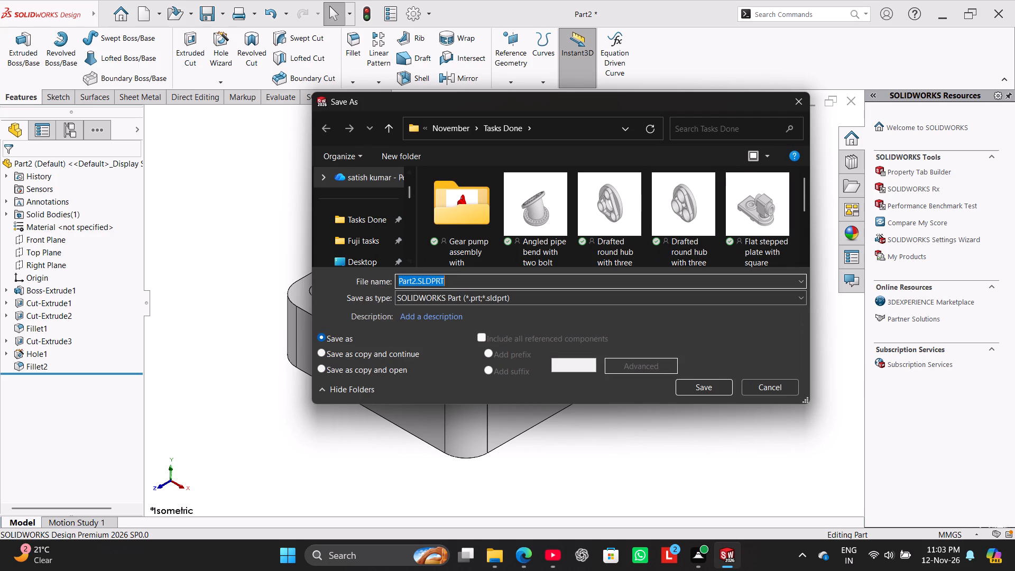
{"action": "key", "text": "ctrl+v"}
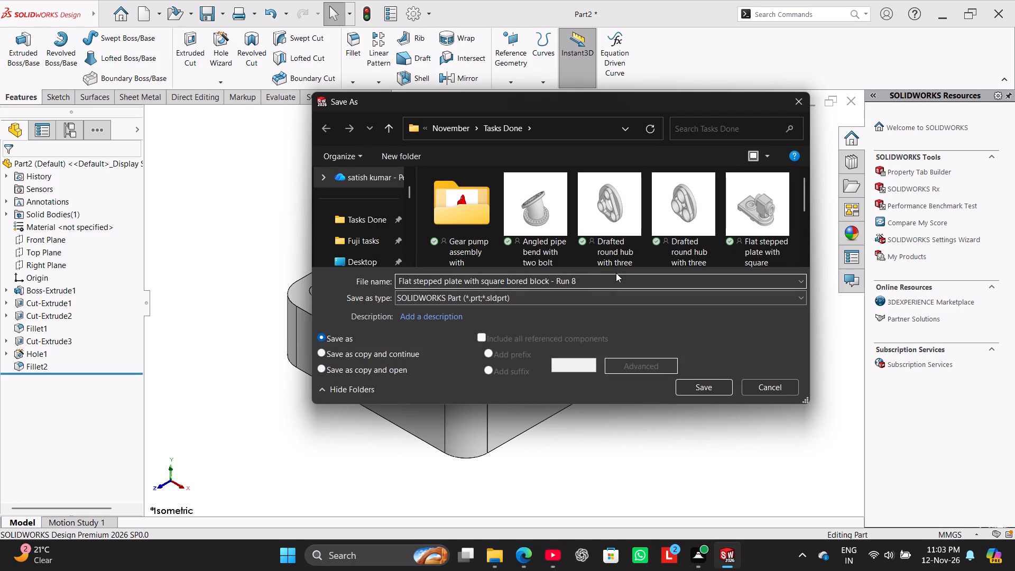
{"action": "key", "text": "BackSpace"}
{"action": "key", "text": "BackSpace"}
{"action": "key", "text": "BackSpace"}
{"action": "key", "text": "BackSpace"}
{"action": "key", "text": "BackSpace"}
{"action": "key", "text": "BackSpace"}
{"action": "key", "text": "BackSpace"}
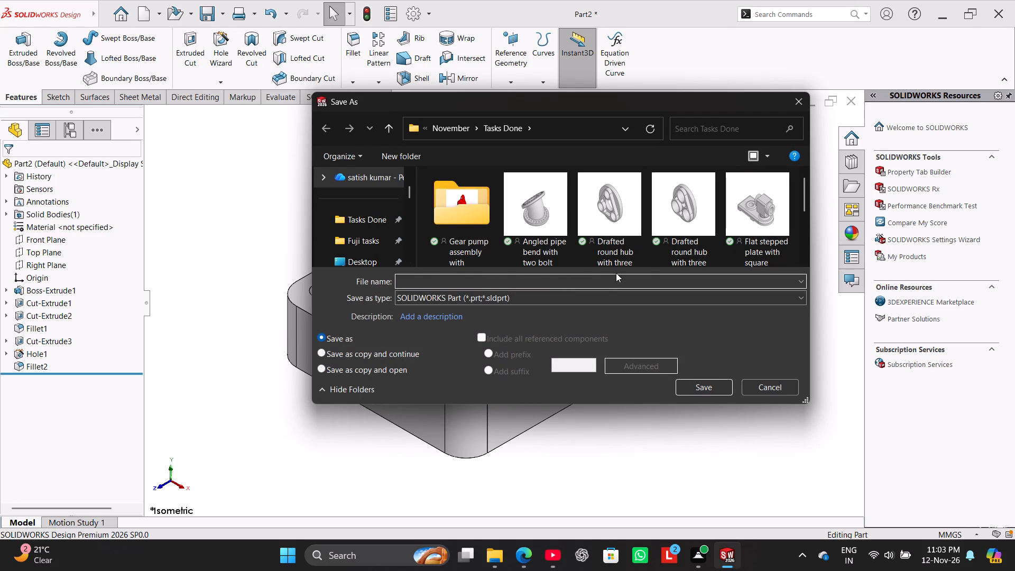
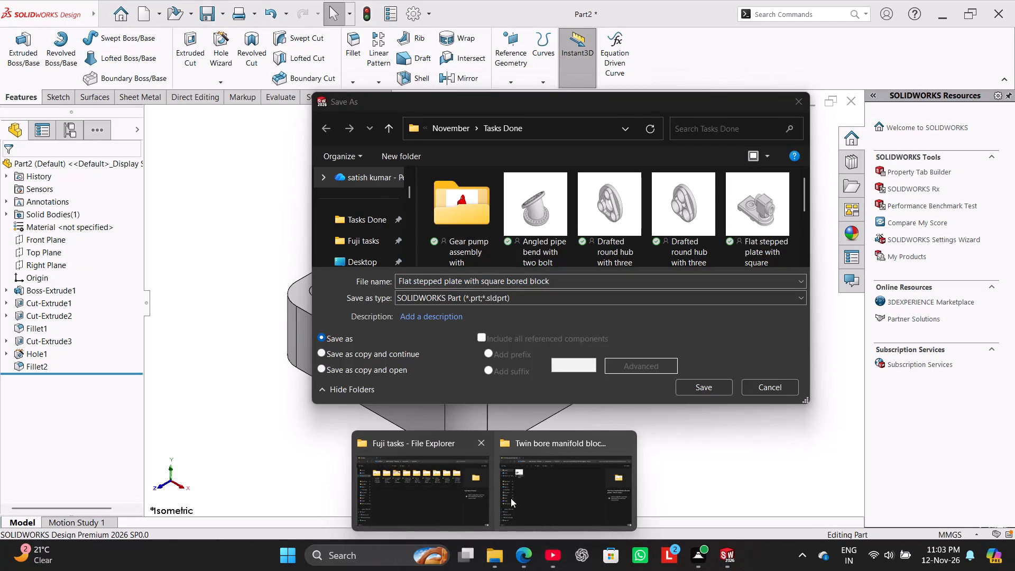
Switch to the Fuji tasks folder in File Explorer and open the Twin bore manifold block folder's name for editing.
{"action": "left_click", "coordinate": [719, 486]}
{"action": "left_click", "coordinate": [496, 551]}
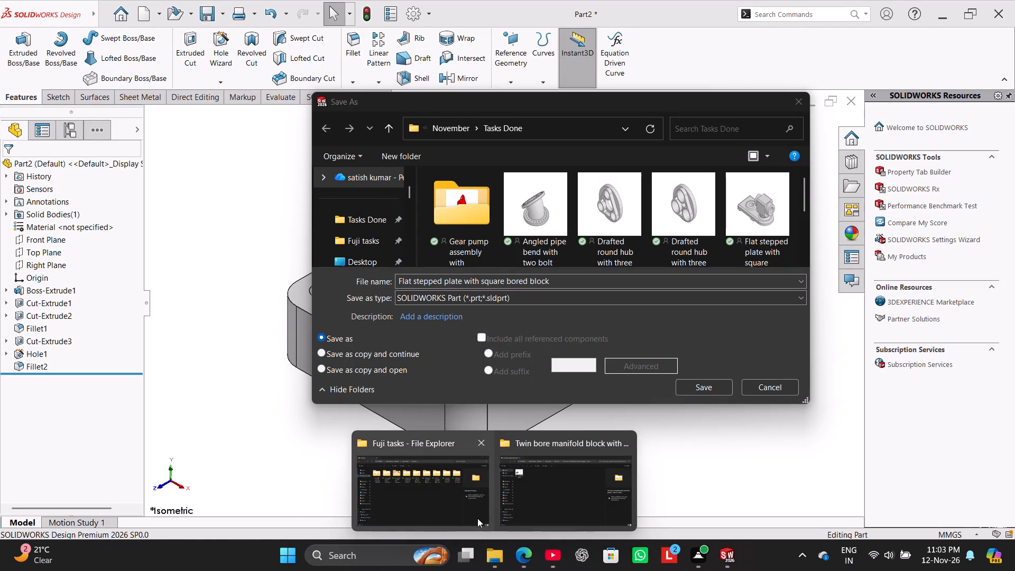
{"action": "left_click", "coordinate": [620, 449]}
{"action": "left_click", "coordinate": [512, 501]}
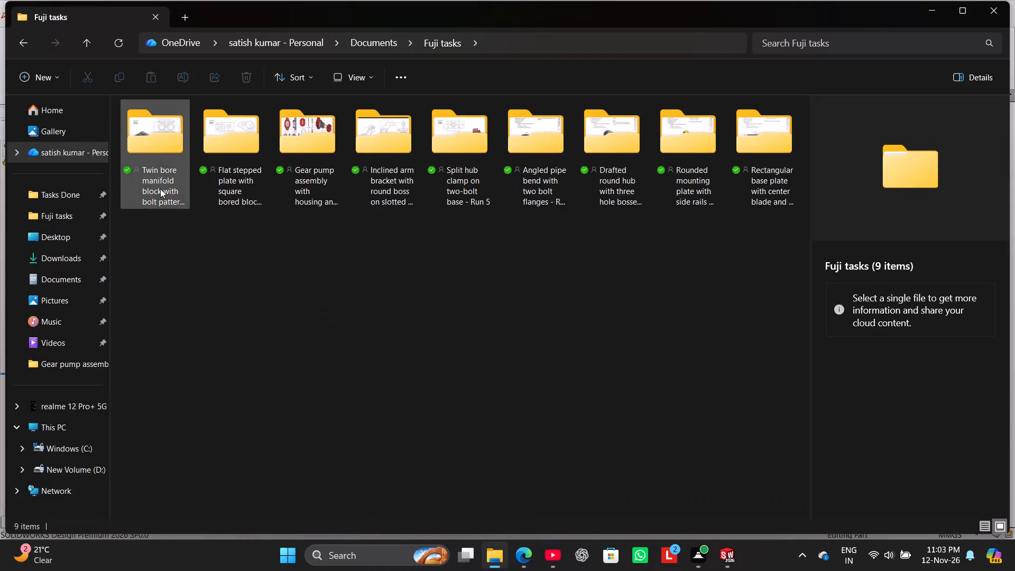
{"action": "left_click", "coordinate": [158, 144]}
{"action": "left_click", "coordinate": [176, 81]}
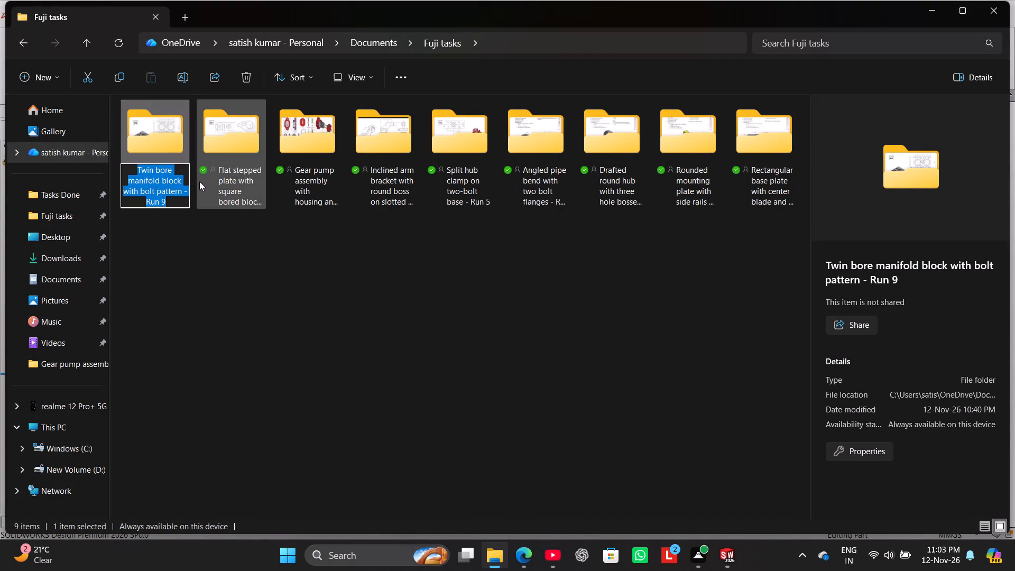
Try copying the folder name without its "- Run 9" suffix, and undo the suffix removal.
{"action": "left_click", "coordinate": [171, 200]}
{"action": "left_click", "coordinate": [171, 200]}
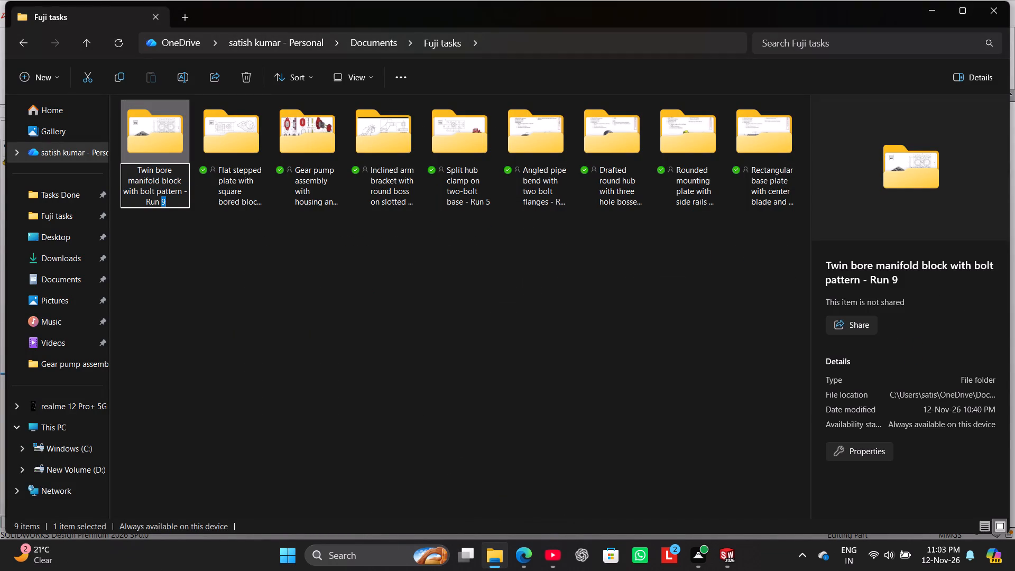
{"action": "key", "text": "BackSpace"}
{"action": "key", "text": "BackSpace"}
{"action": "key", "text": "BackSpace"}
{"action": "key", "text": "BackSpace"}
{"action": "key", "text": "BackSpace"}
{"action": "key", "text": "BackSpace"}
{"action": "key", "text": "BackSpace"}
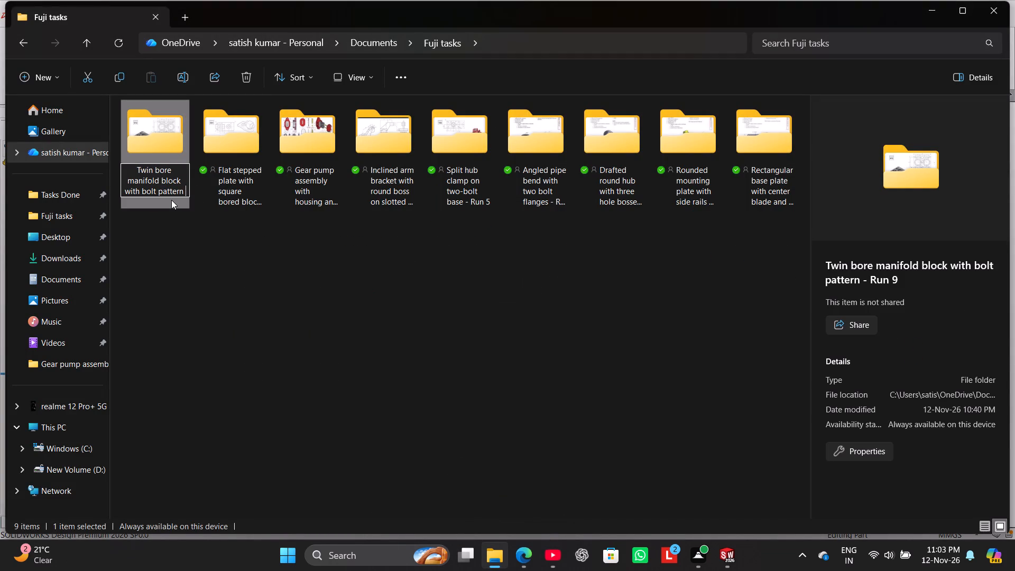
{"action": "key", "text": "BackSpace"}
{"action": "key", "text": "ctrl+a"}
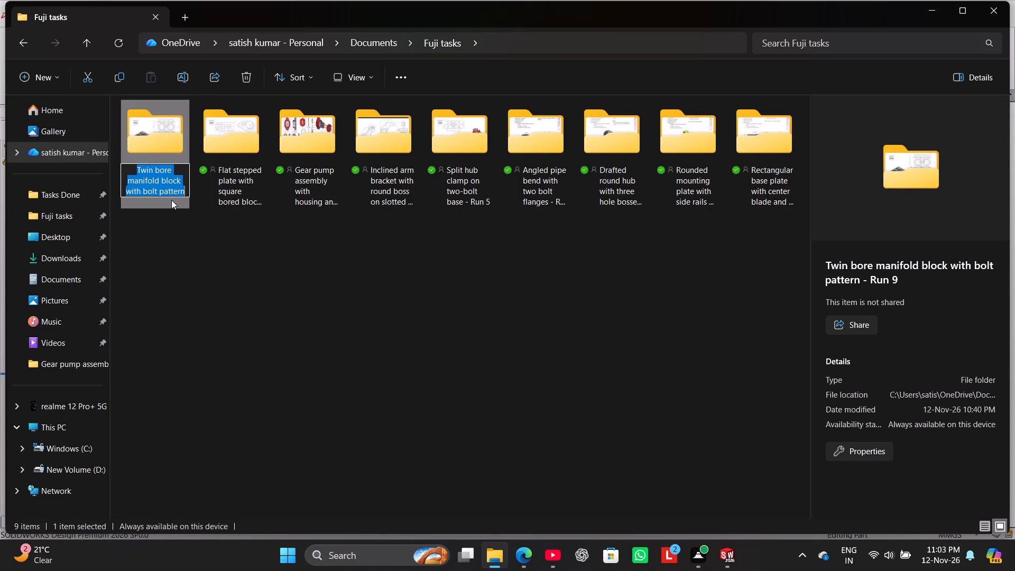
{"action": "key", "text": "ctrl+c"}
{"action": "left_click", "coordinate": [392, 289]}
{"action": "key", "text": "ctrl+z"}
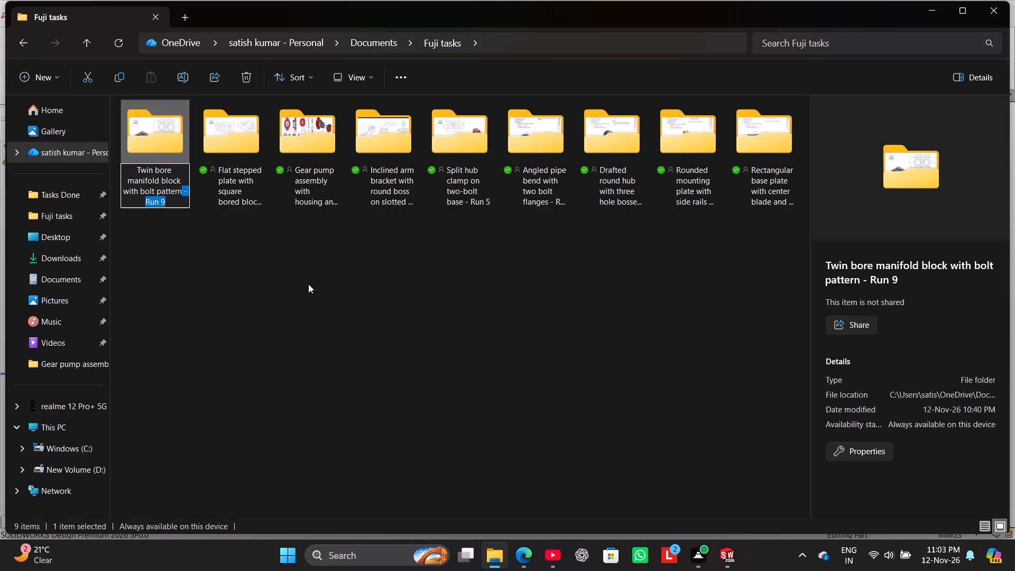
Copy the folder's full name, "Twin bore manifold block with bolt pattern - Run 9".
{"action": "key", "text": "ctrl+a"}
{"action": "key", "text": "ctrl+c"}
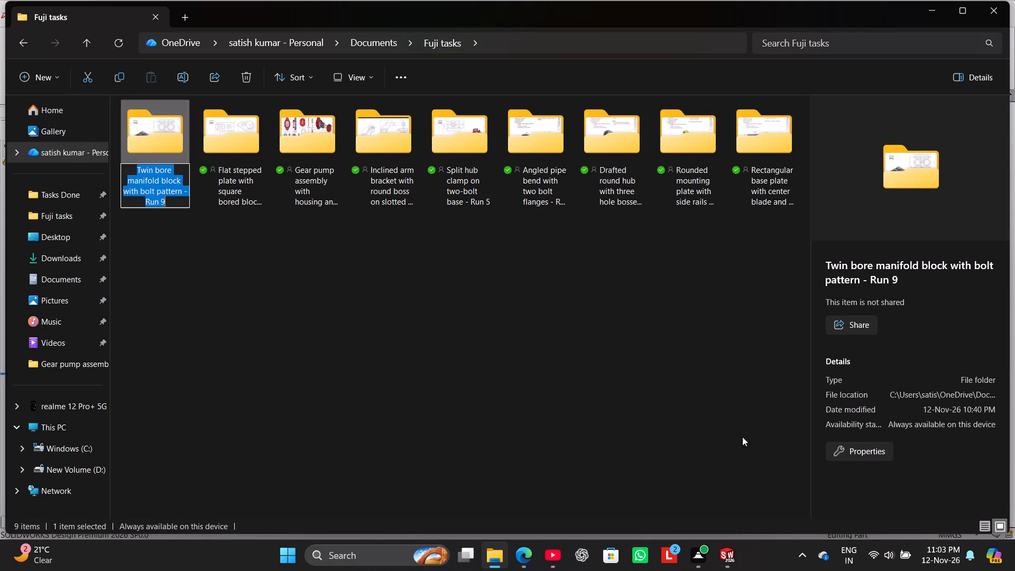
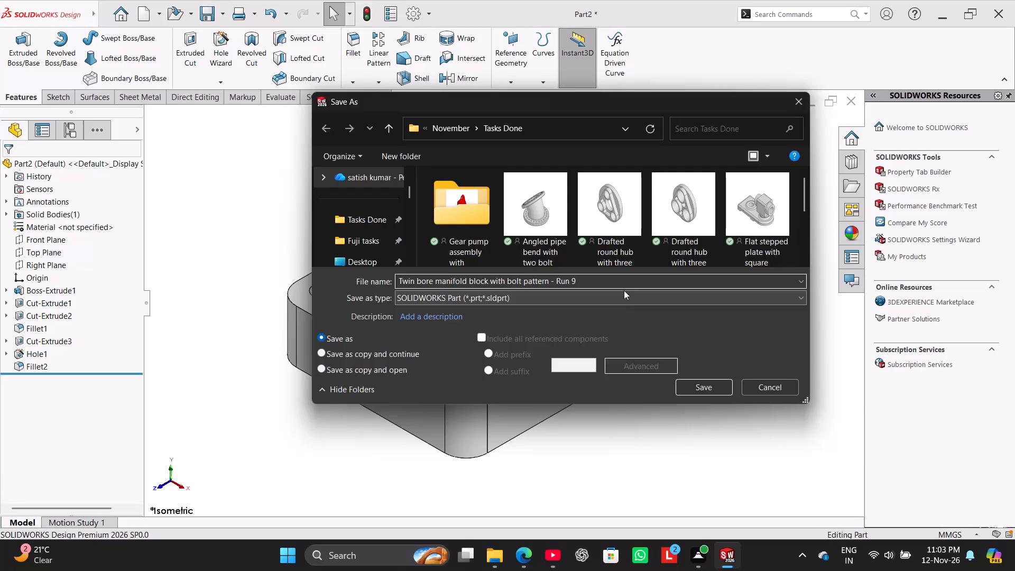
Remove the "- Run 9" suffix, copy the shortened name, and save the part as "Twin bore manifold block with bolt pattern" in Tasks Done.
{"action": "key", "text": "BackSpace"}
{"action": "key", "text": "BackSpace"}
{"action": "key", "text": "BackSpace"}
{"action": "key", "text": "BackSpace"}
{"action": "key", "text": "BackSpace"}
{"action": "key", "text": "BackSpace"}
{"action": "key", "text": "BackSpace"}
{"action": "key", "text": "BackSpace"}
{"action": "key", "text": "ctrl+a"}
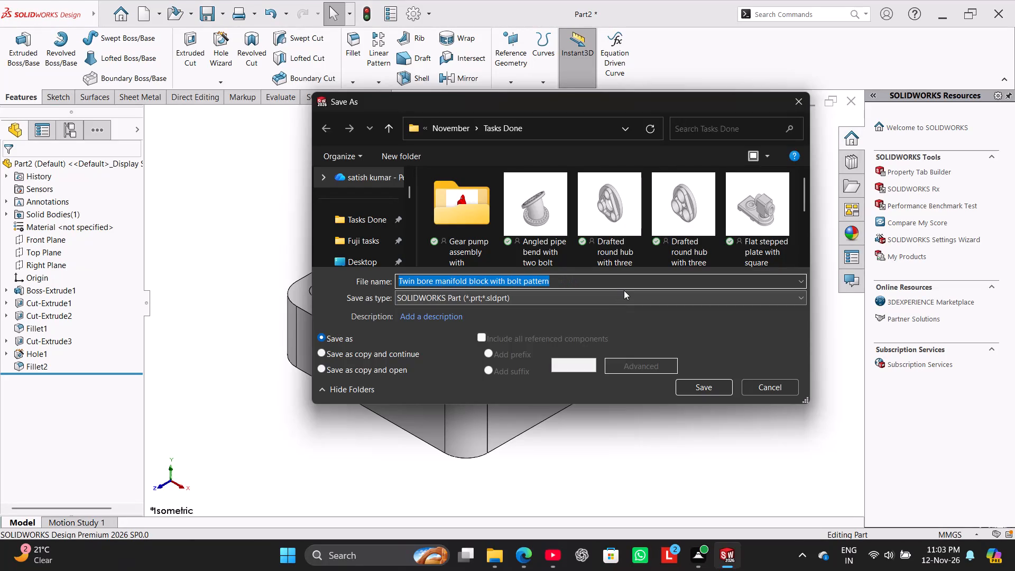
{"action": "key", "text": "ctrl+c"}
{"action": "left_click", "coordinate": [702, 390]}
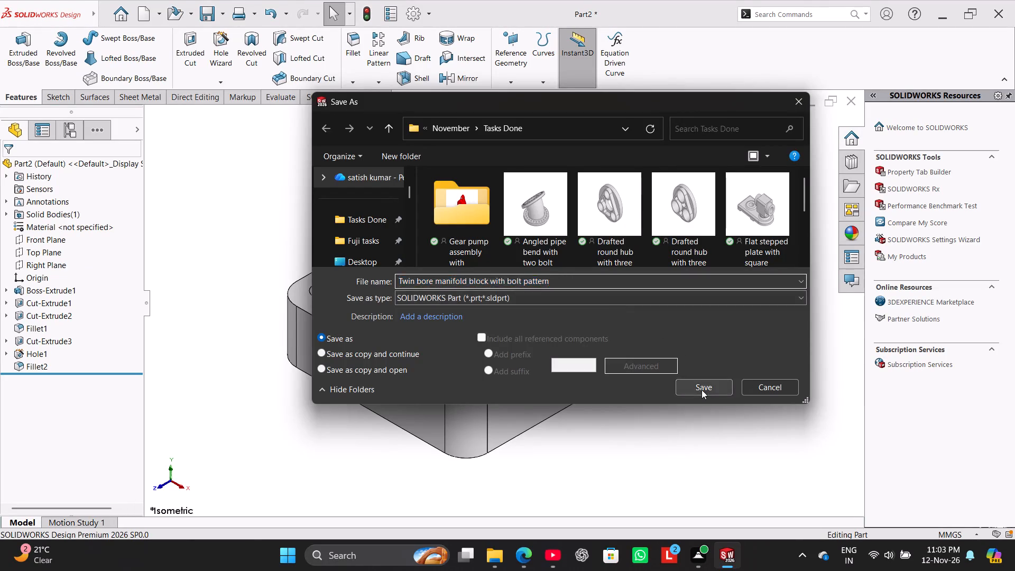
Save a PDF version (Adobe Portable Document Format) of the part under the same name in the Tasks Done folder.
{"action": "left_click", "coordinate": [226, 19]}
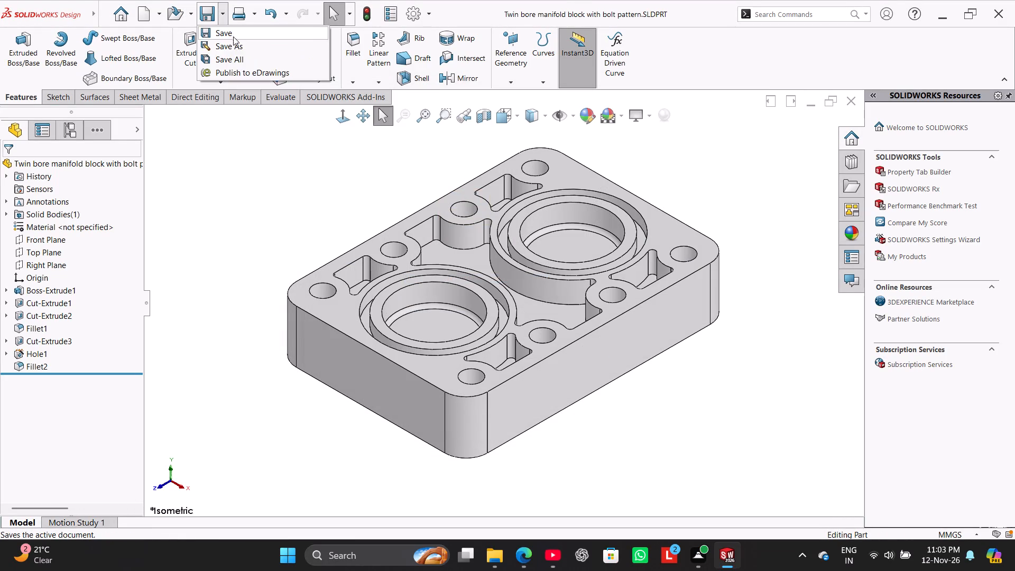
{"action": "left_click", "coordinate": [238, 44]}
{"action": "left_click", "coordinate": [504, 297]}
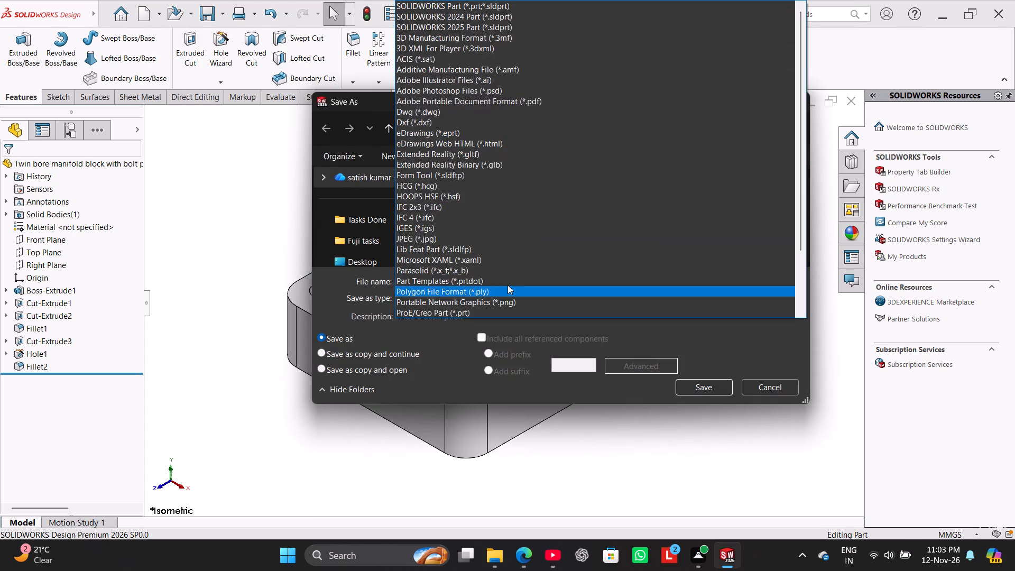
{"action": "left_click", "coordinate": [534, 101]}
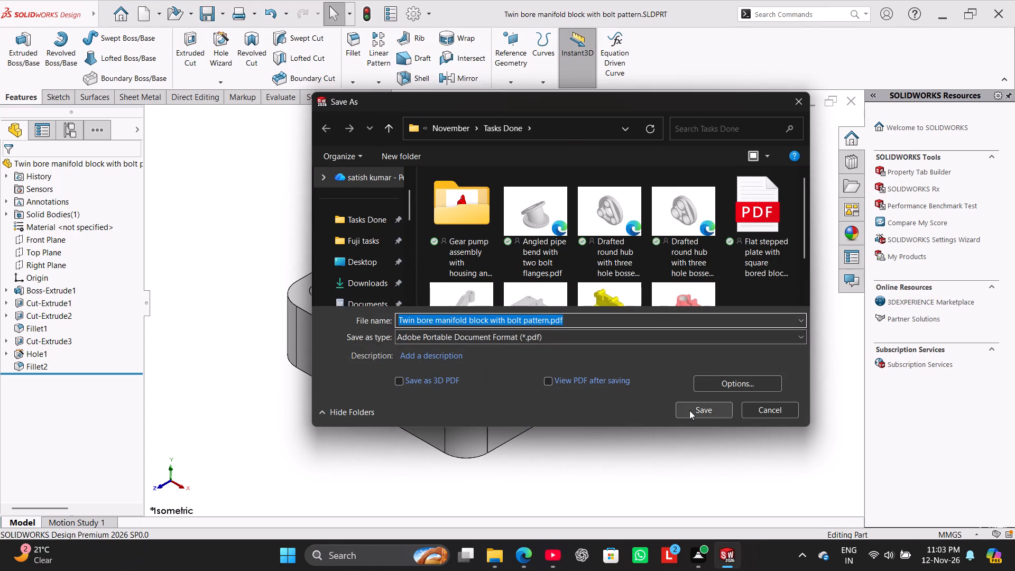
{"action": "left_click", "coordinate": [689, 410]}
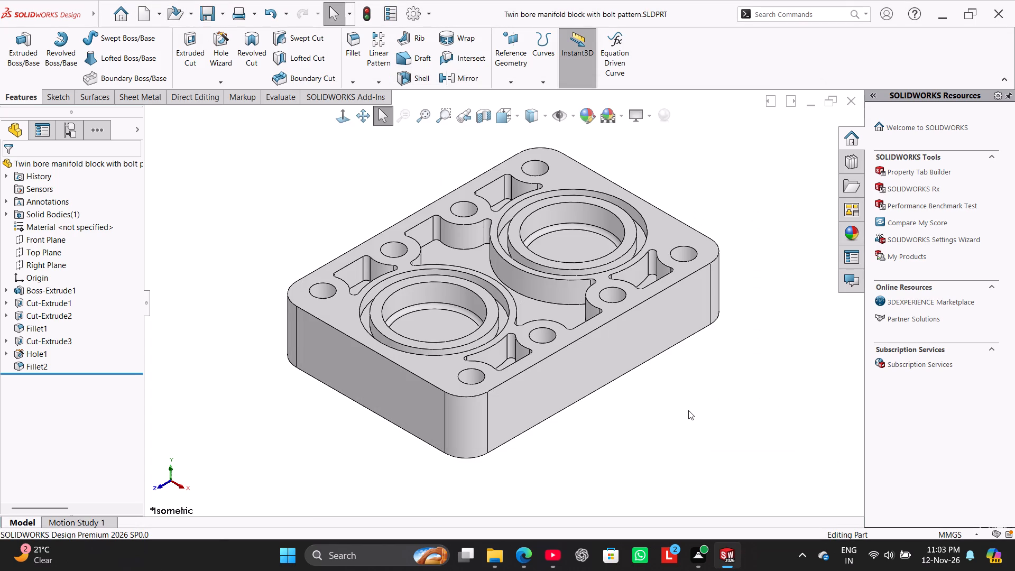